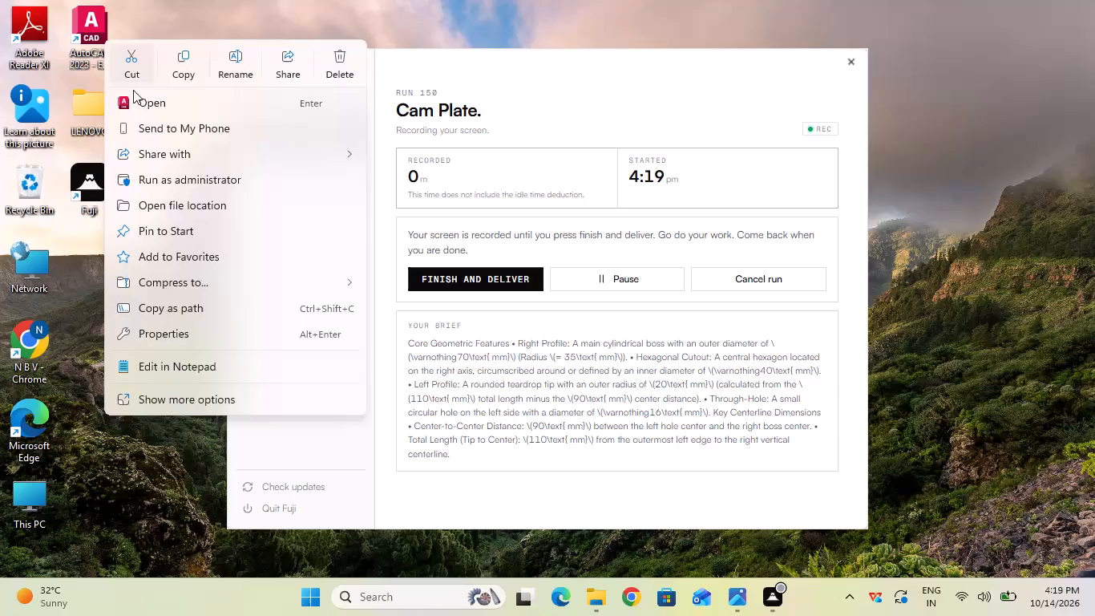
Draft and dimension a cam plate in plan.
Launch AutoCAD 2023 and create a new blank drawing.
click(137, 97)
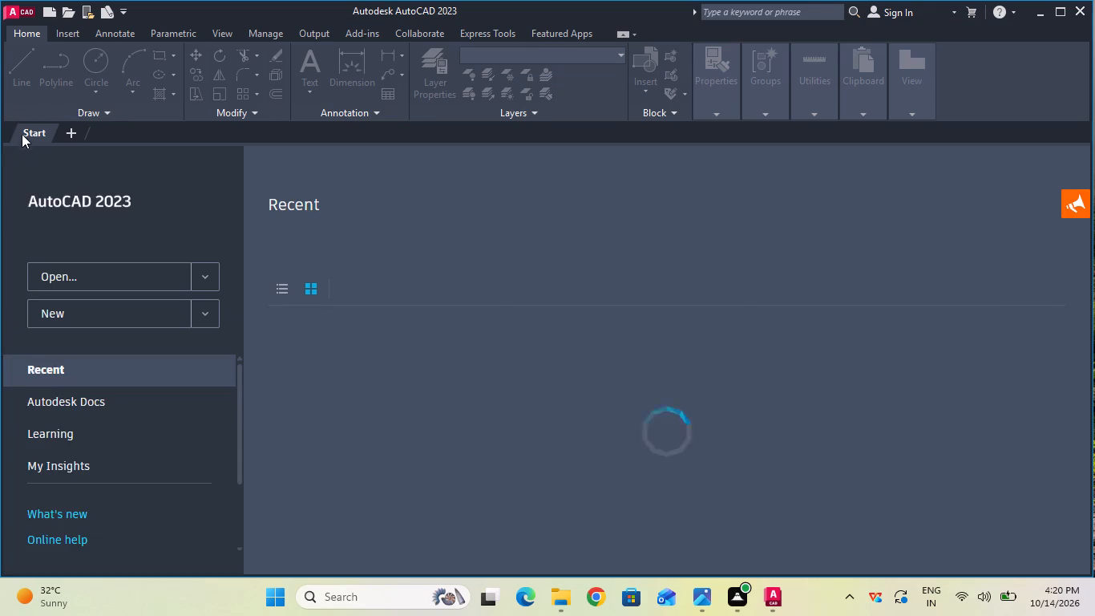
click(154, 320)
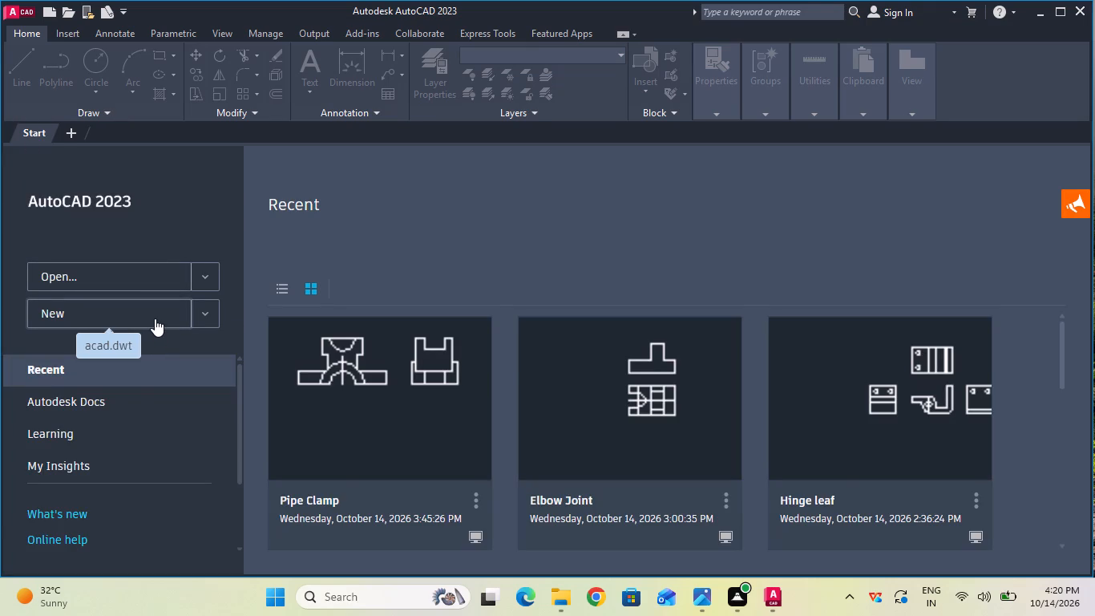
click(155, 318)
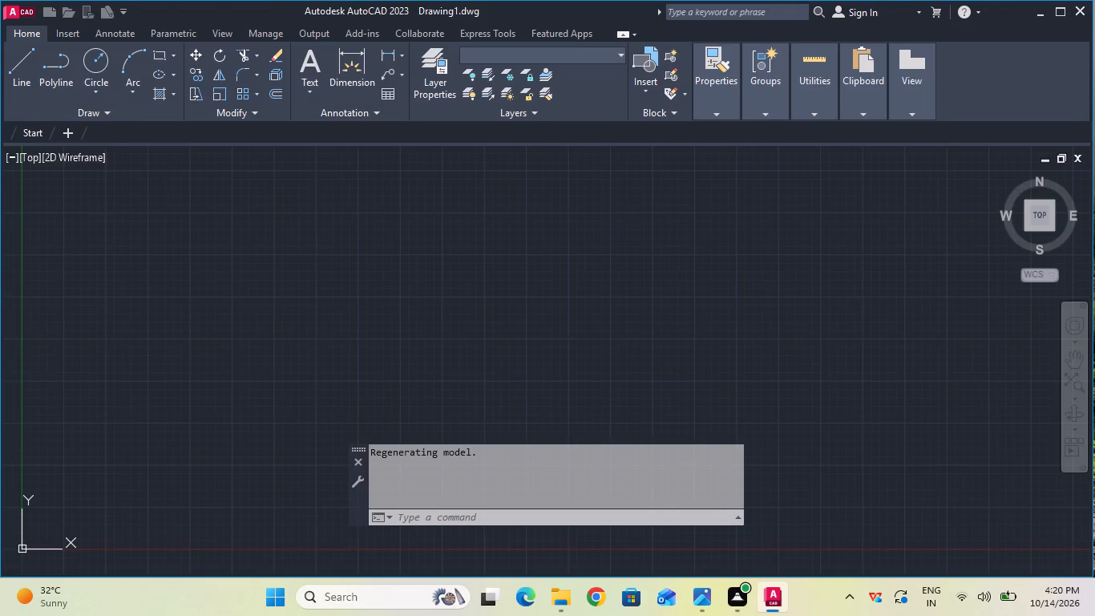
Turn on command logging for the drawing with LOGFILEON.
click(547, 512)
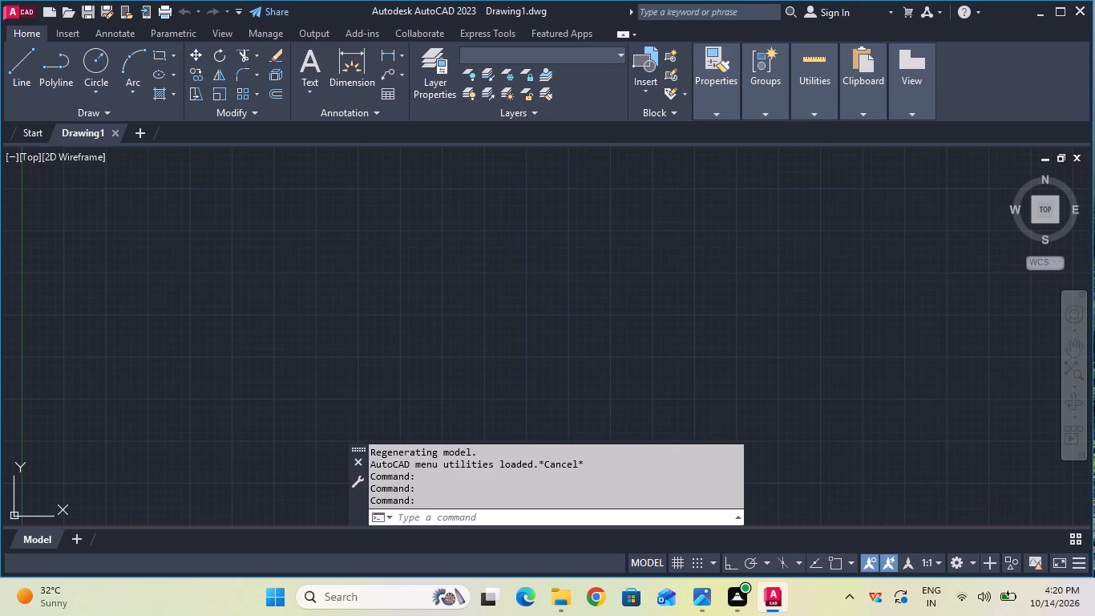
text(logf)
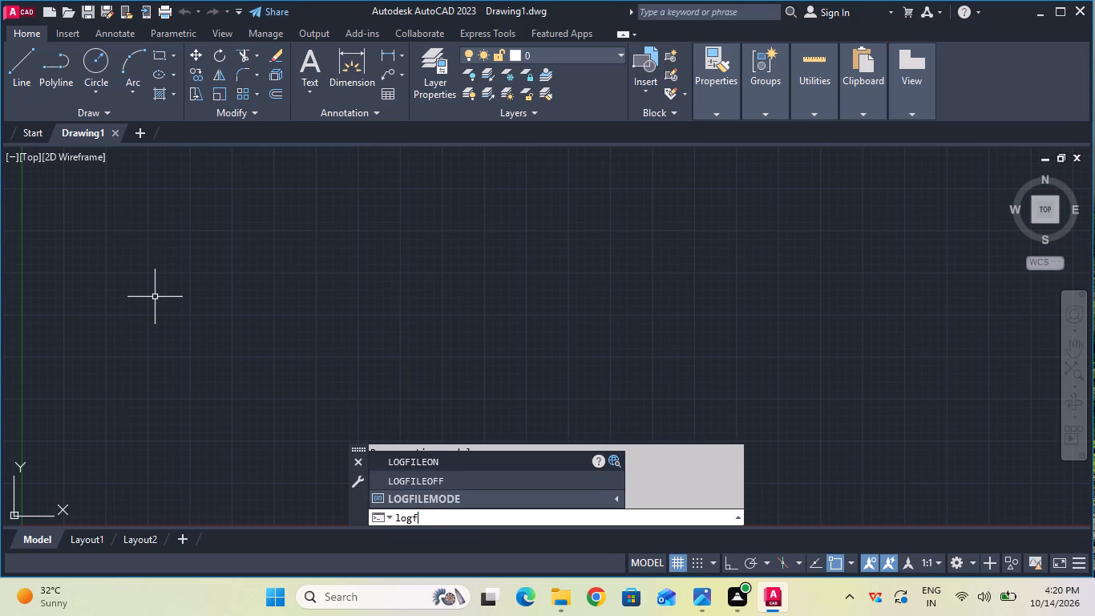
click(527, 465)
Configure the drawing units with length precision 0 and an insertion scale in millimeters.
click(479, 510)
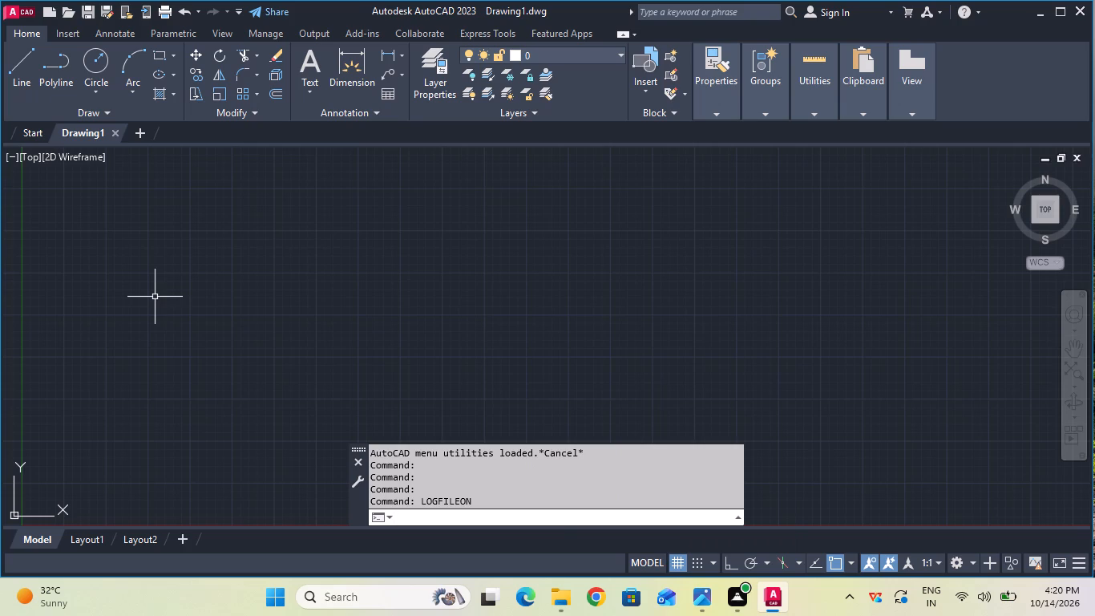
text(unit)
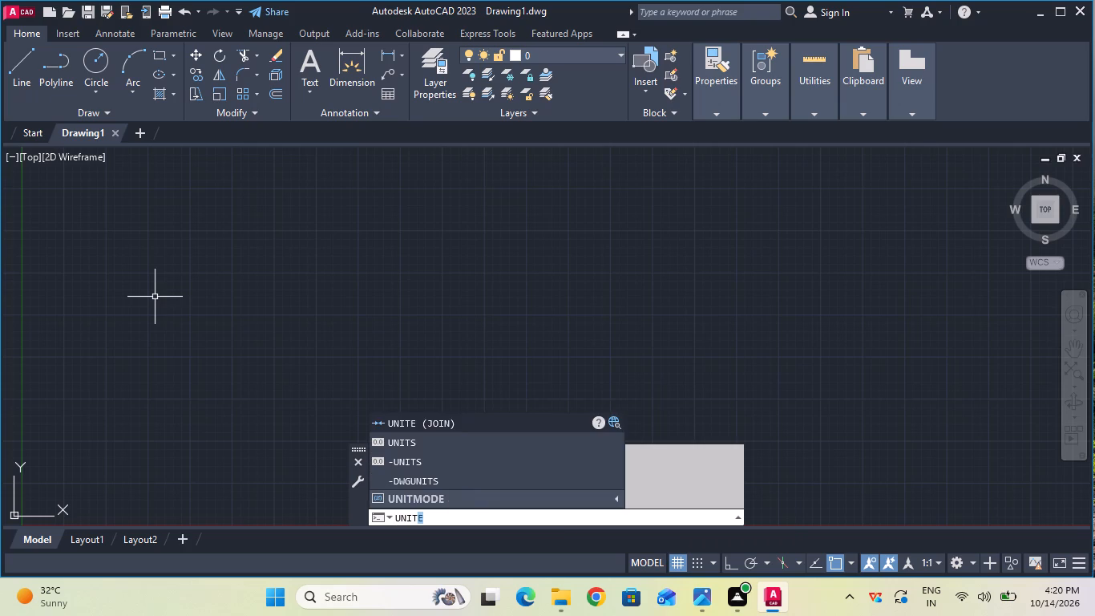
click(466, 445)
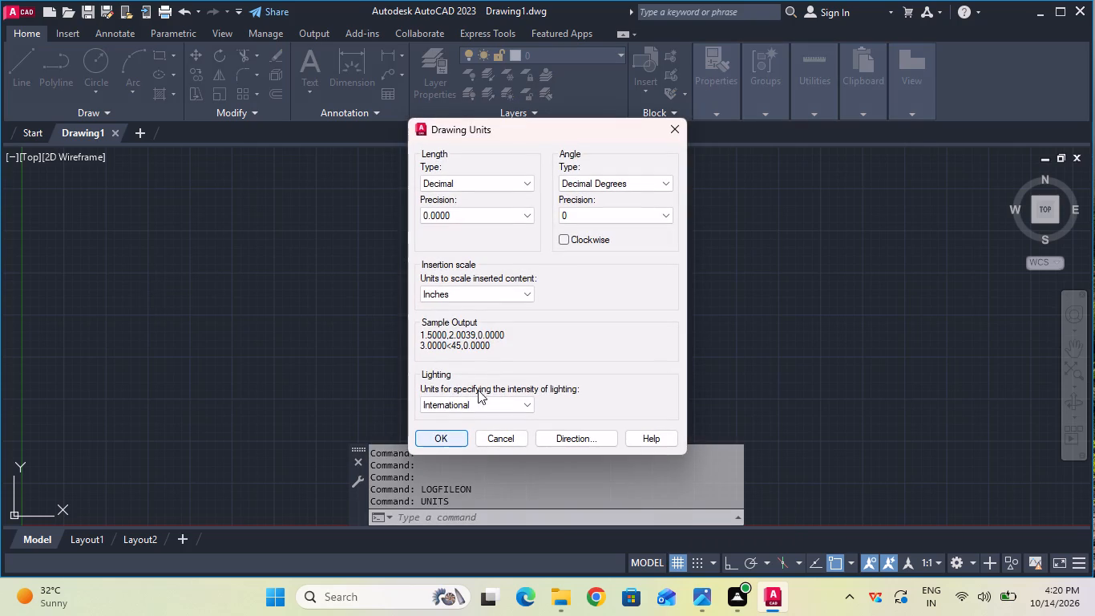
click(503, 219)
click(492, 234)
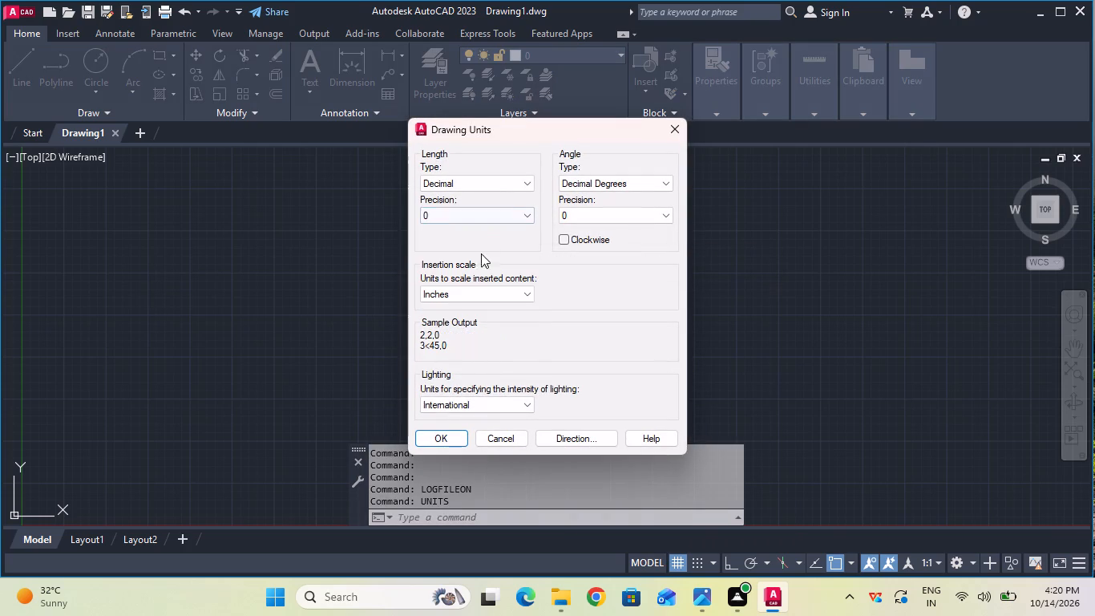
click(474, 290)
click(470, 361)
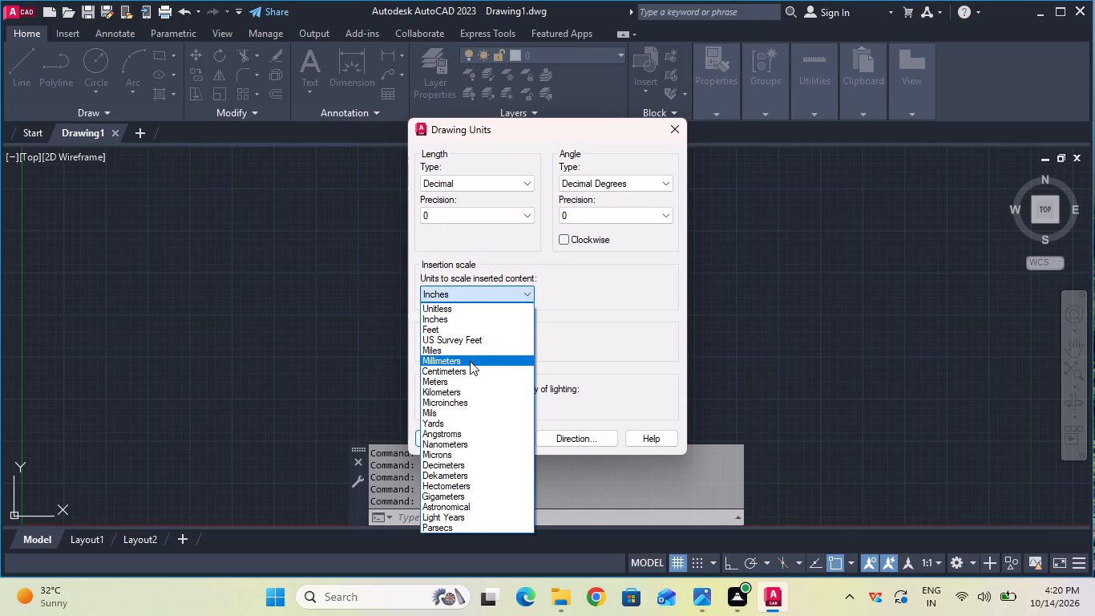
click(449, 431)
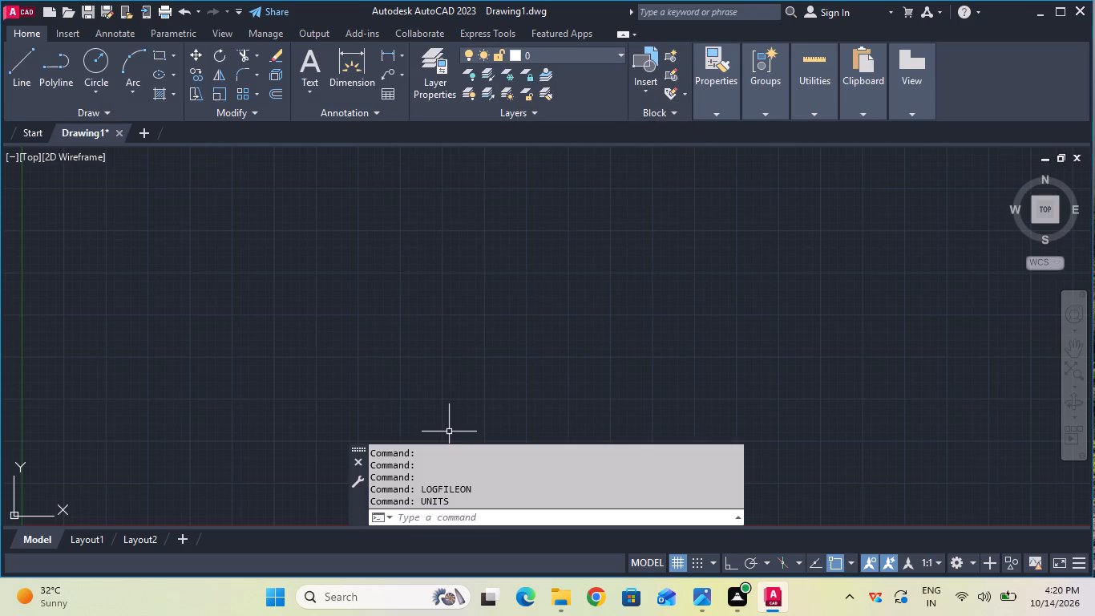
Modify the Standard dimension style's text to a height of 6 with ISO standard alignment.
click(467, 508)
click(462, 520)
key(d)
key(Return)
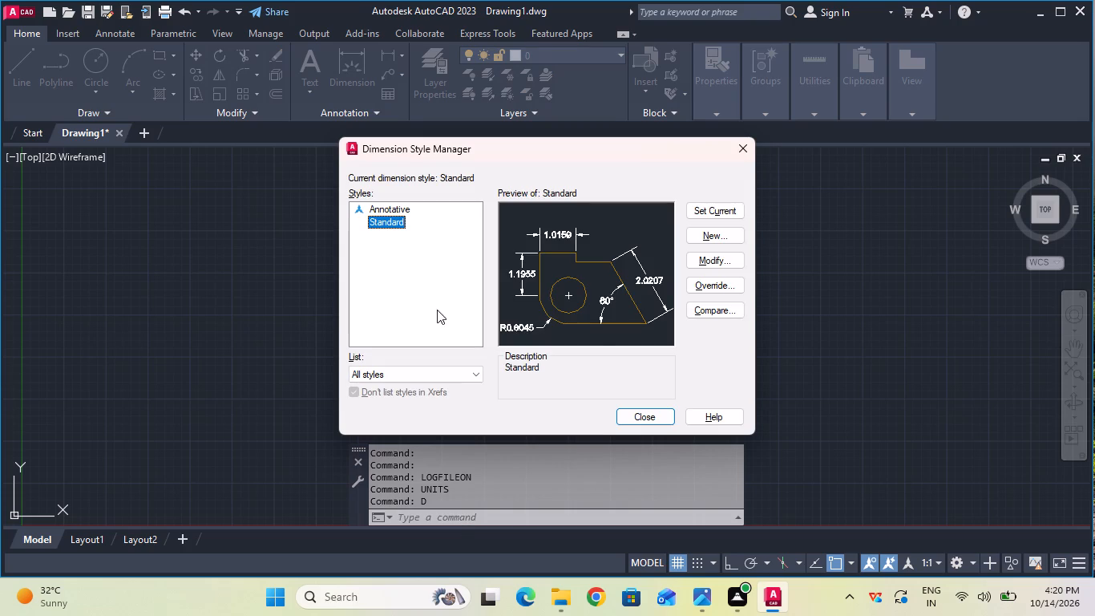
click(719, 260)
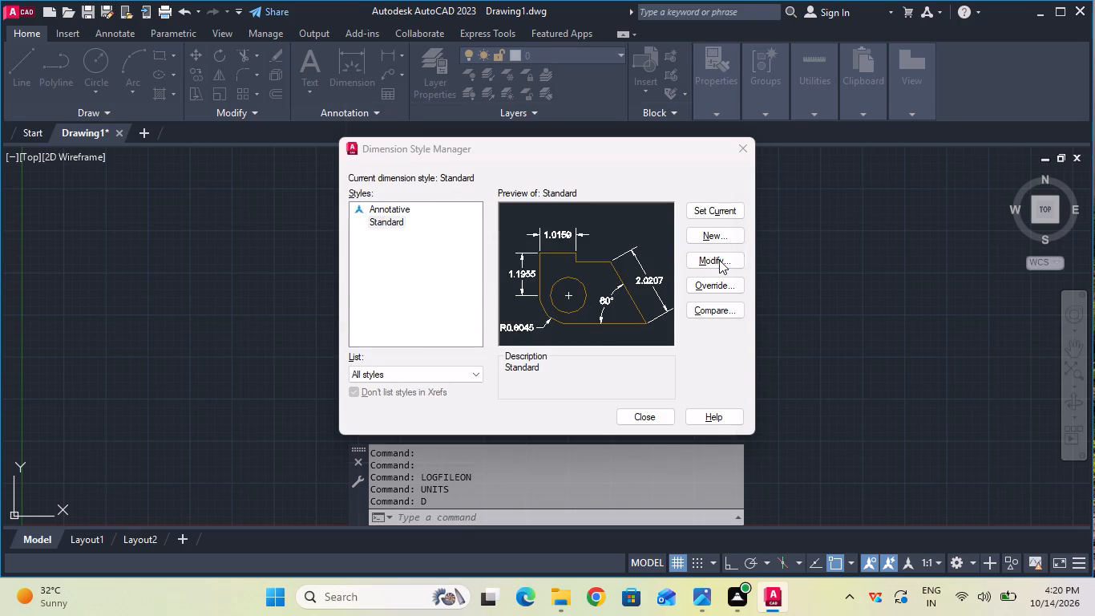
click(508, 233)
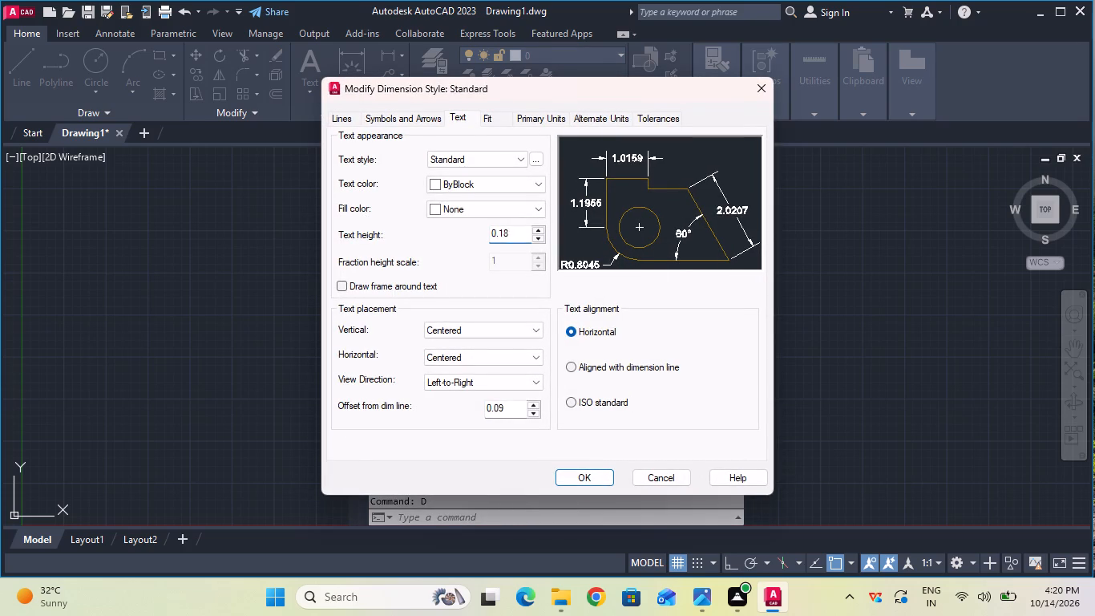
key(BackSpace)
key(BackSpace)
key(BackSpace)
key(BackSpace)
key(BackSpace)
key(BackSpace)
key(BackSpace)
key(BackSpace)
key(BackSpace)
key(BackSpace)
key(BackSpace)
key(BackSpace)
key(6)
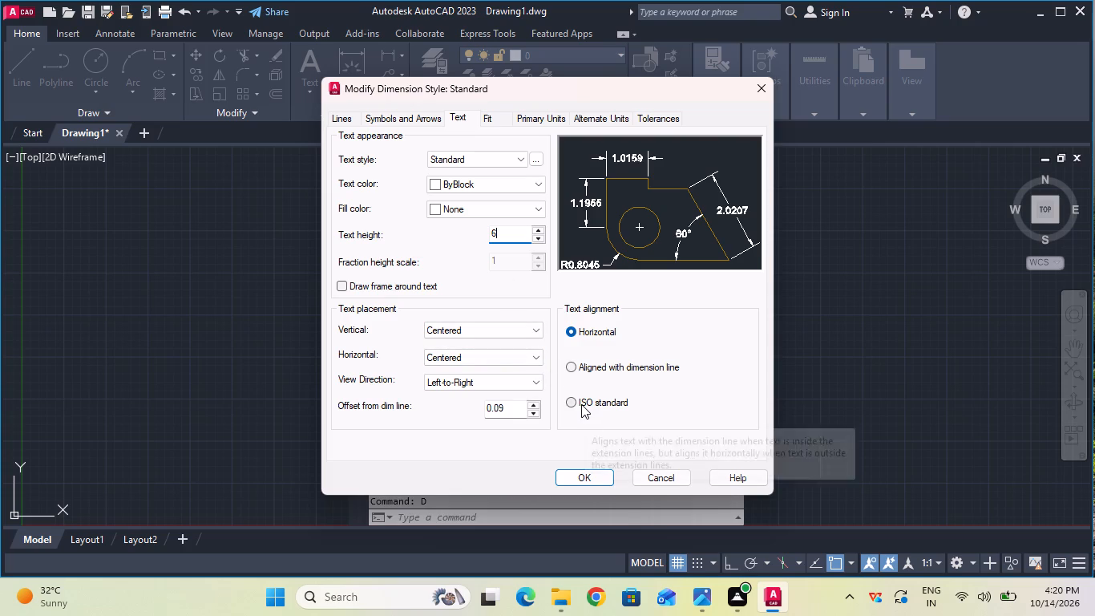
click(581, 404)
Set the Standard dimension style's linear precision to 0, make the style current and finish the style setup.
click(539, 123)
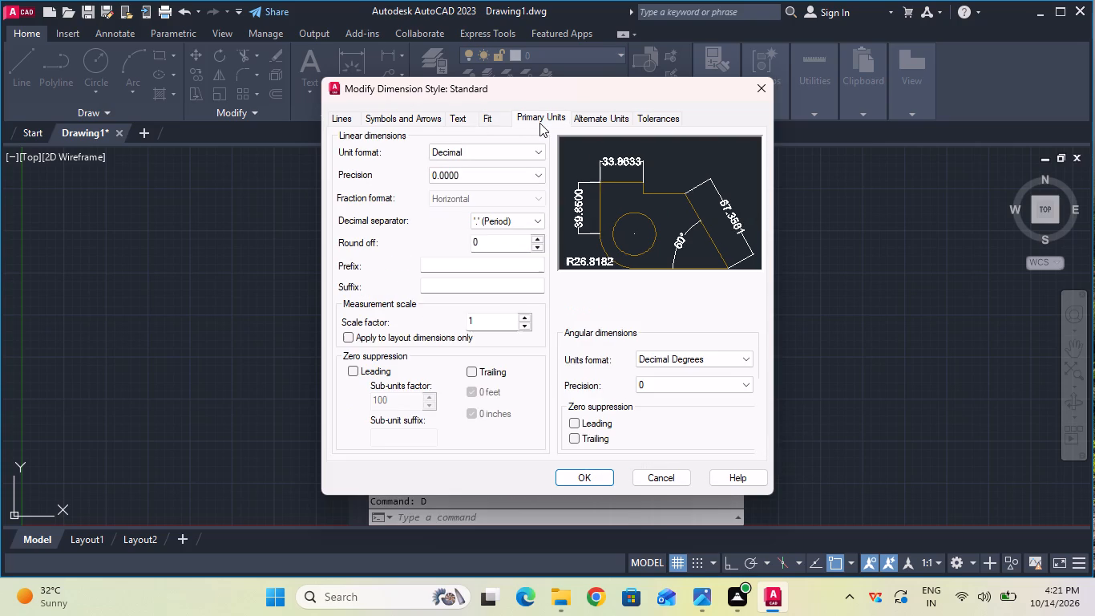
click(507, 168)
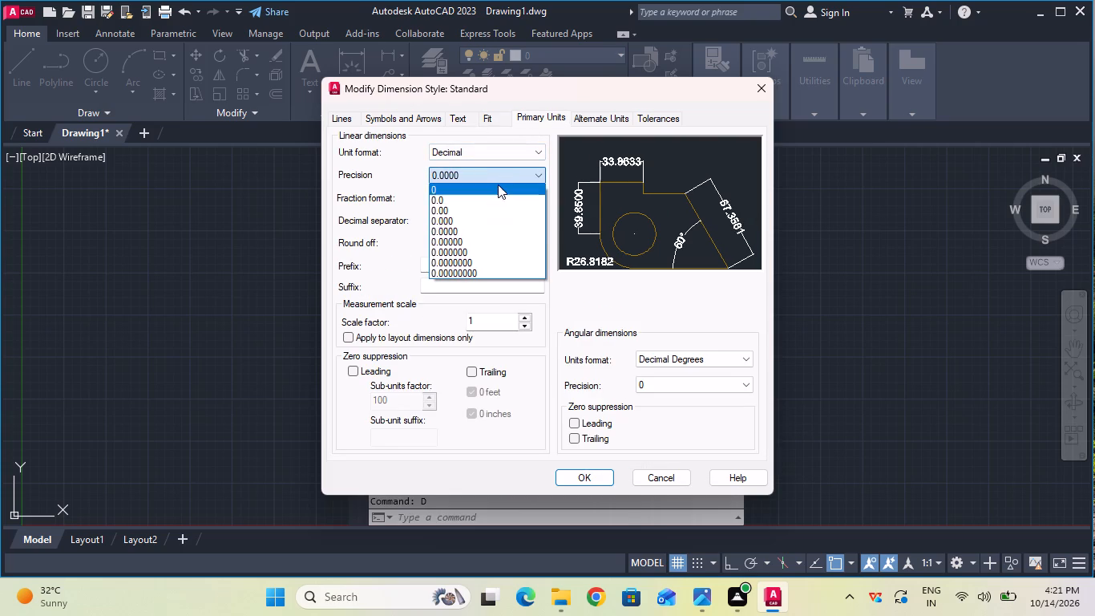
click(498, 184)
click(595, 472)
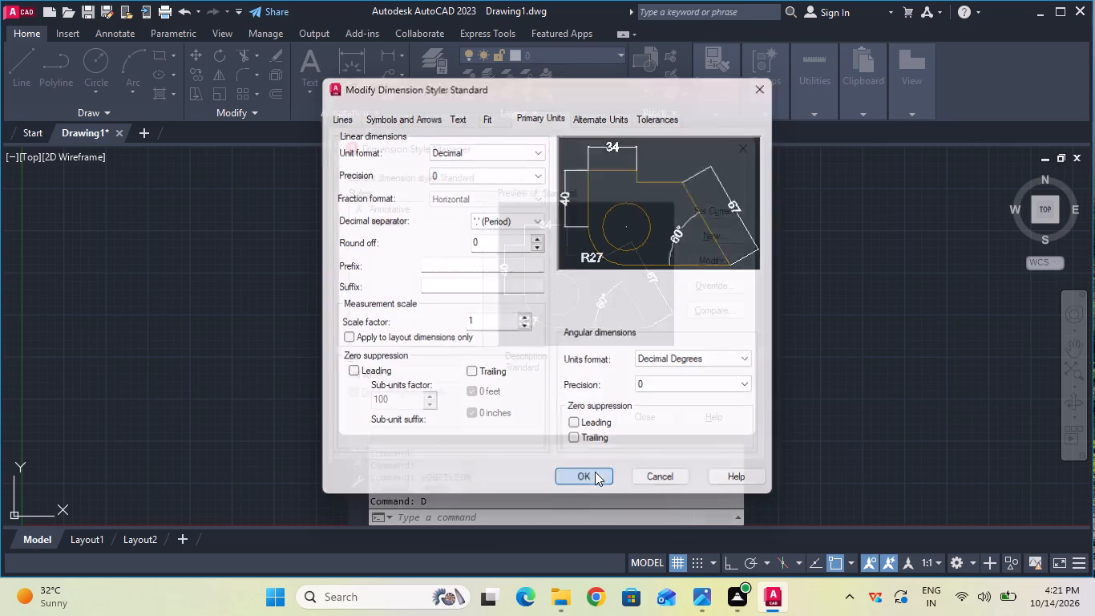
click(697, 216)
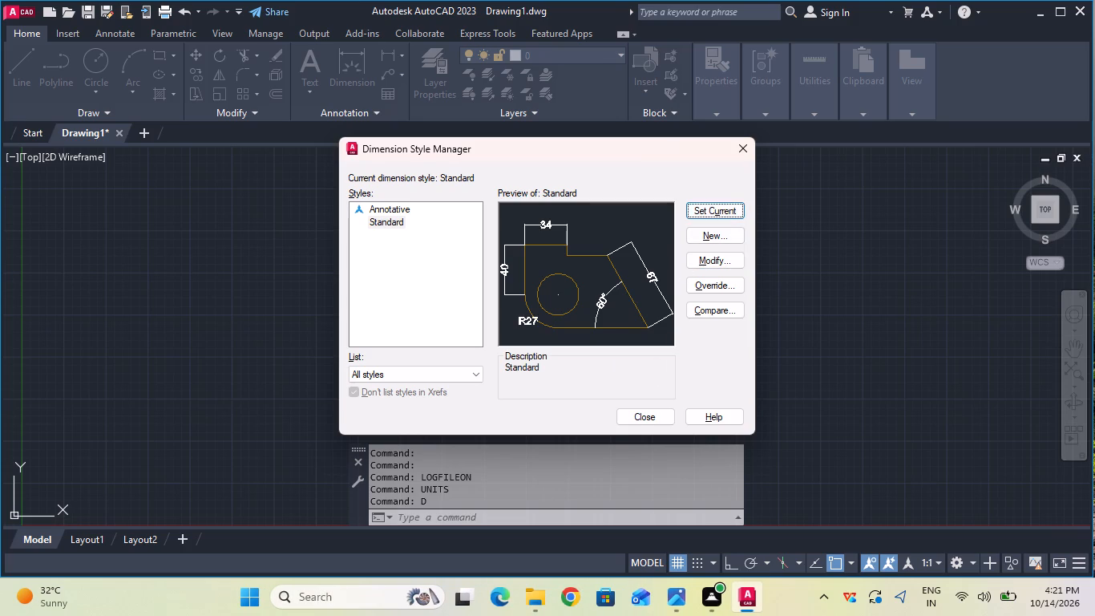
click(639, 414)
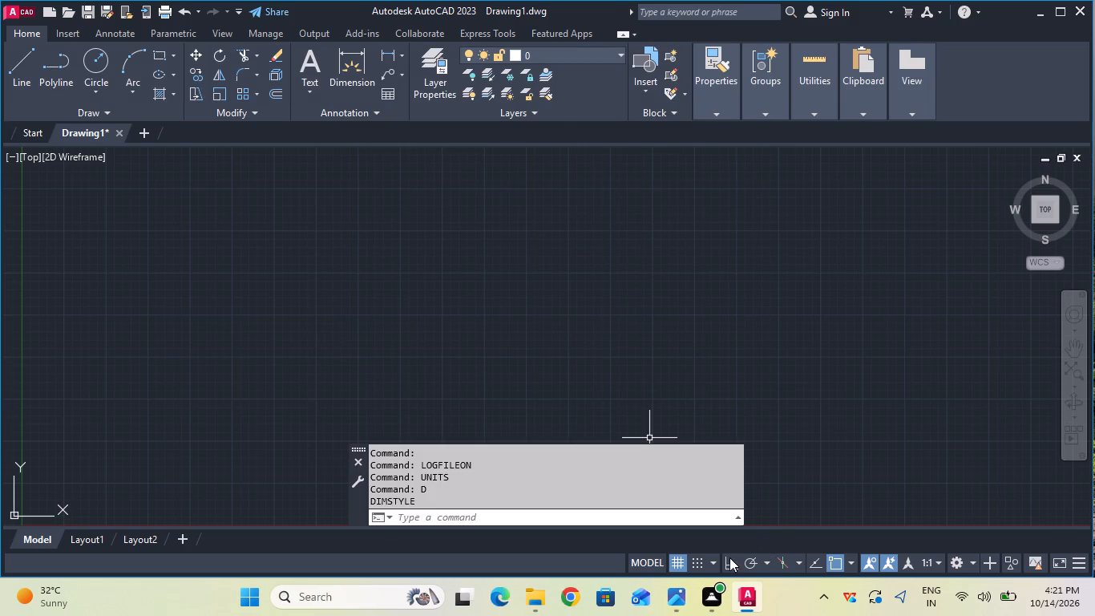
Turn on Ortho mode.
click(727, 558)
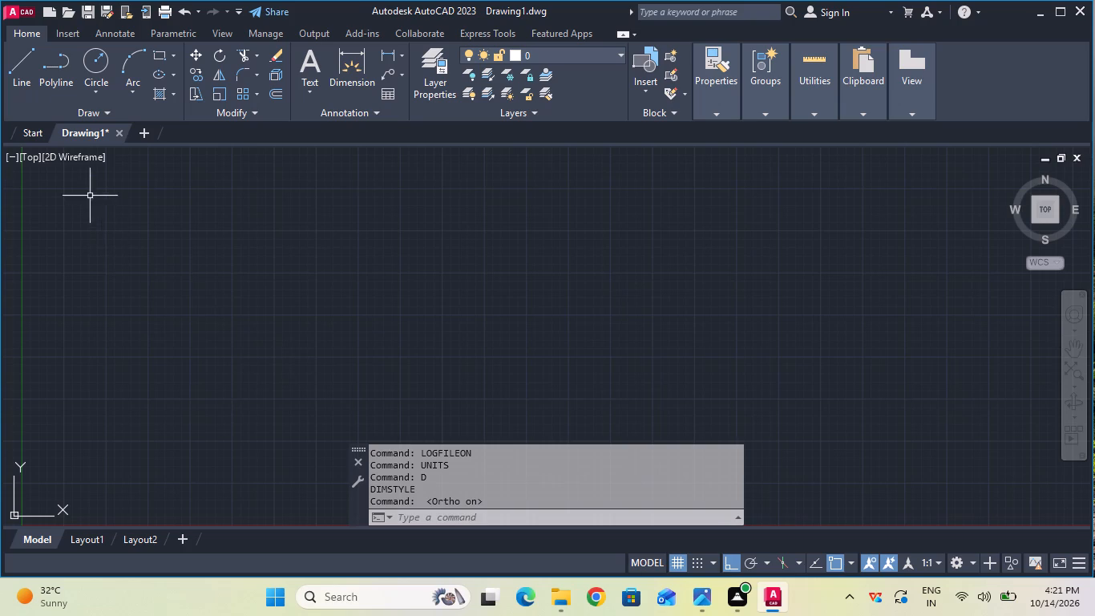
Load the CENTER linetype from acad.lin into the drawing.
click(783, 160)
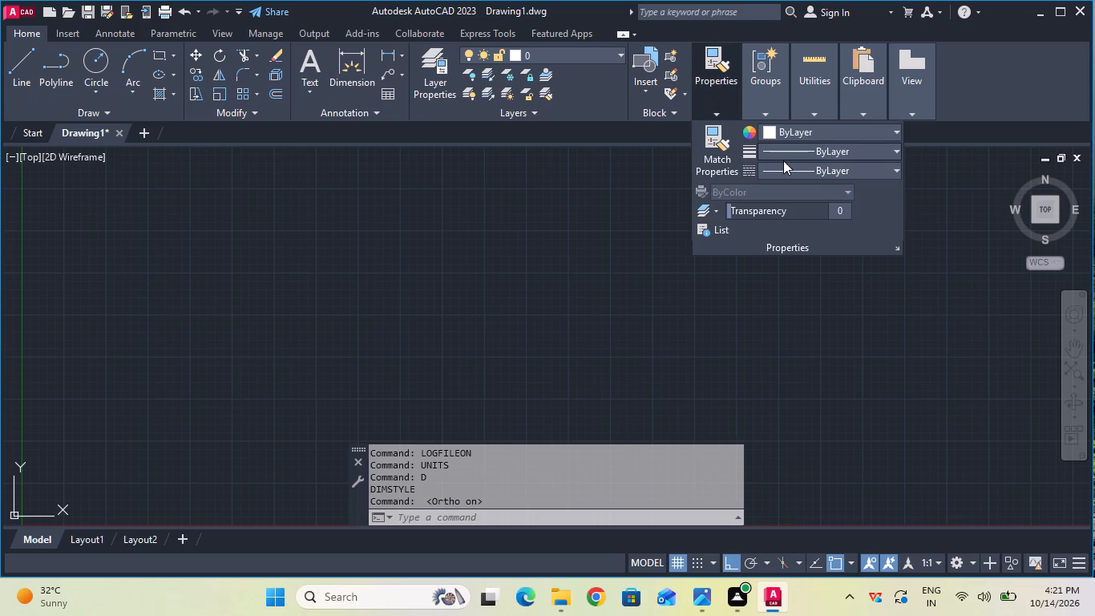
click(814, 154)
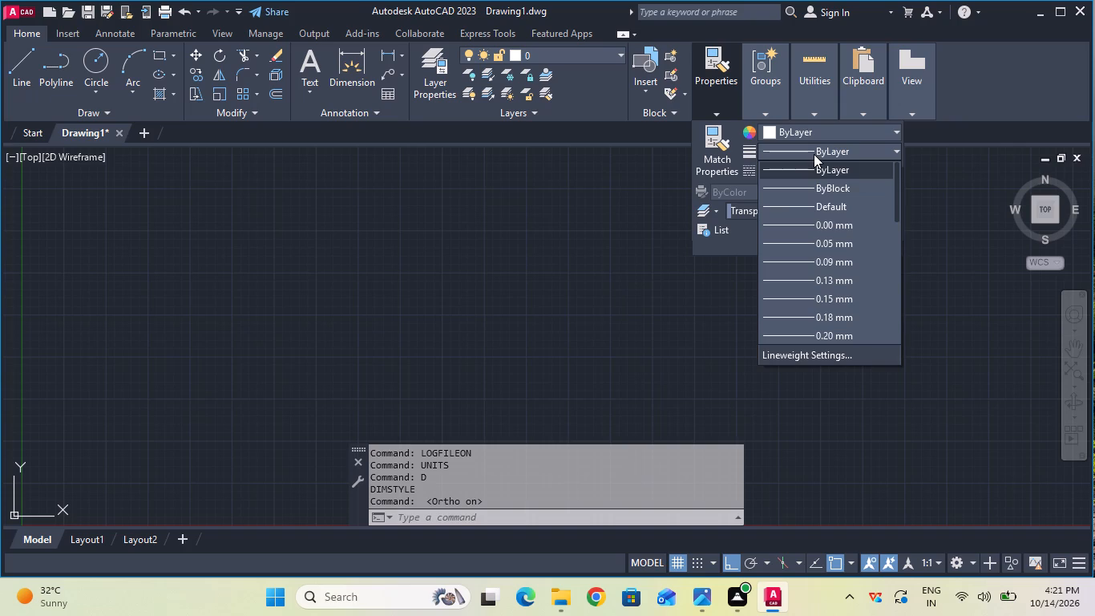
click(810, 176)
click(810, 252)
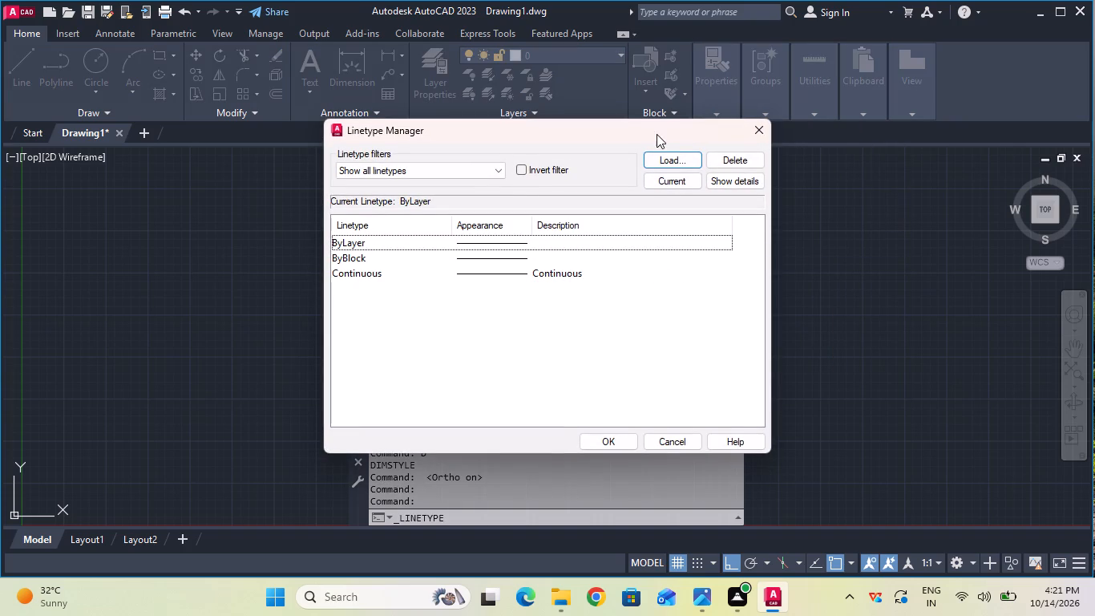
click(656, 156)
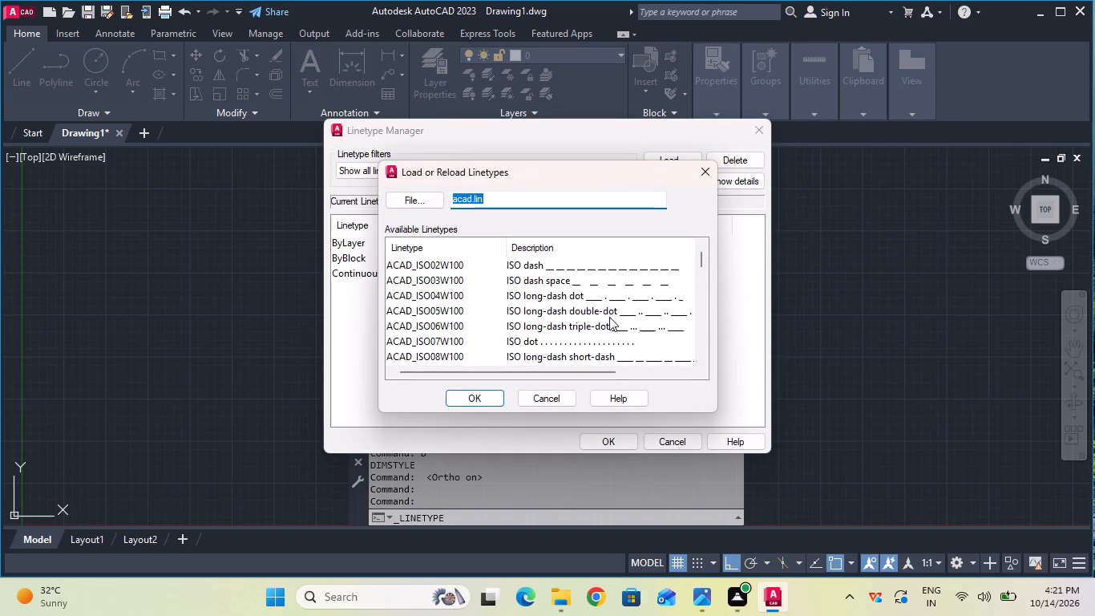
scroll(605, 317, down, 4)
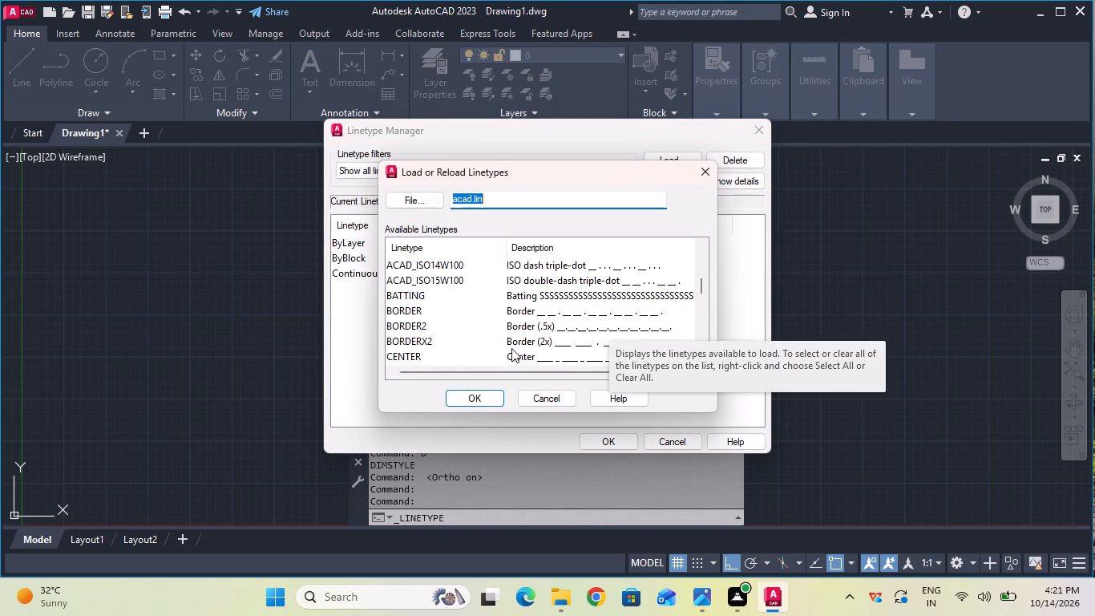
click(518, 359)
click(478, 403)
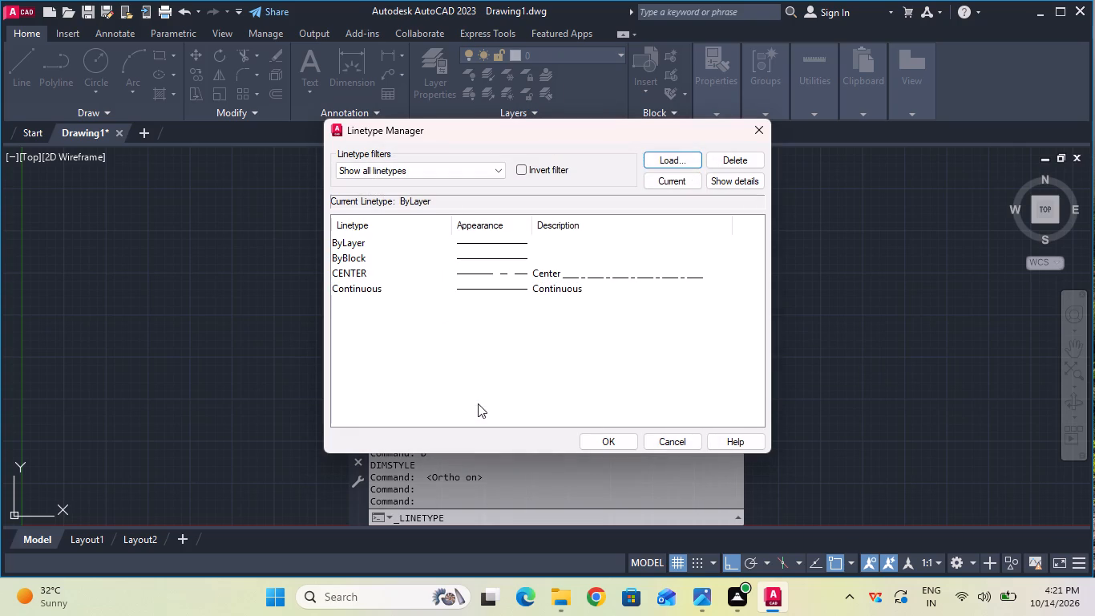
click(616, 439)
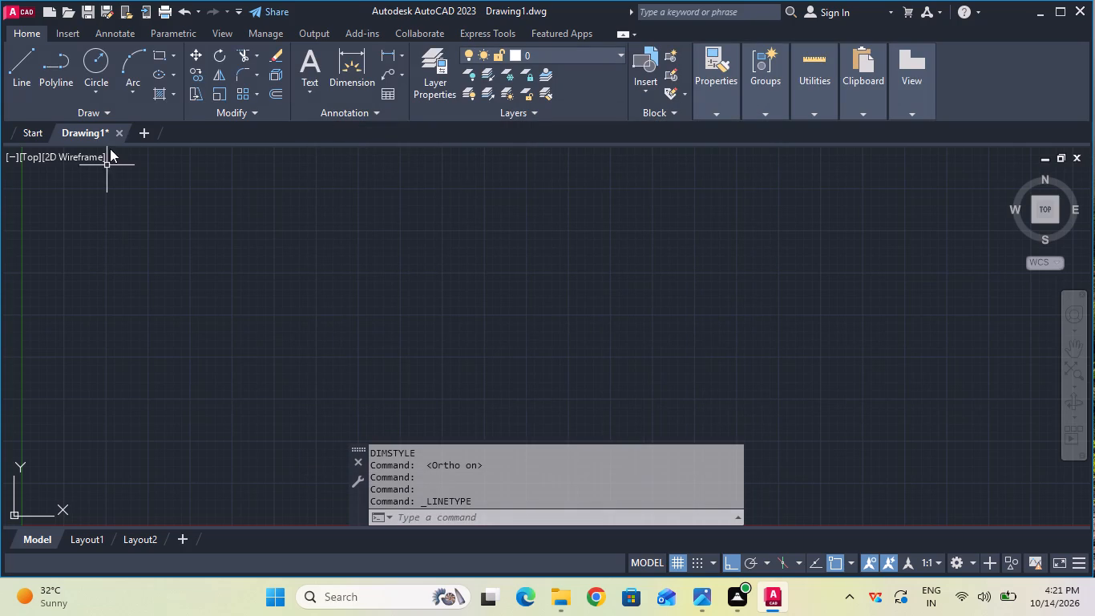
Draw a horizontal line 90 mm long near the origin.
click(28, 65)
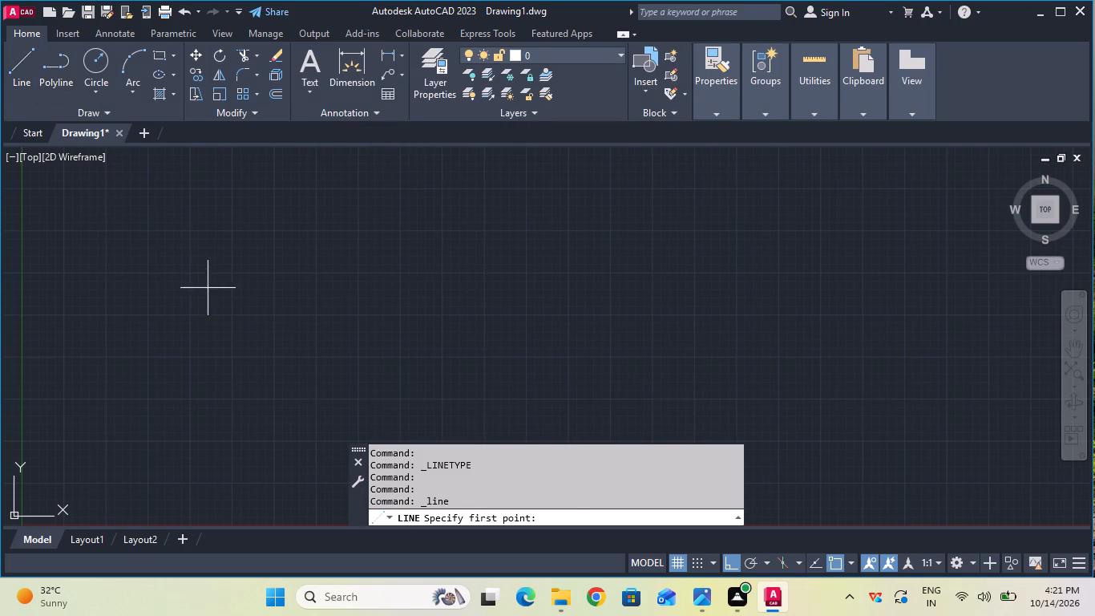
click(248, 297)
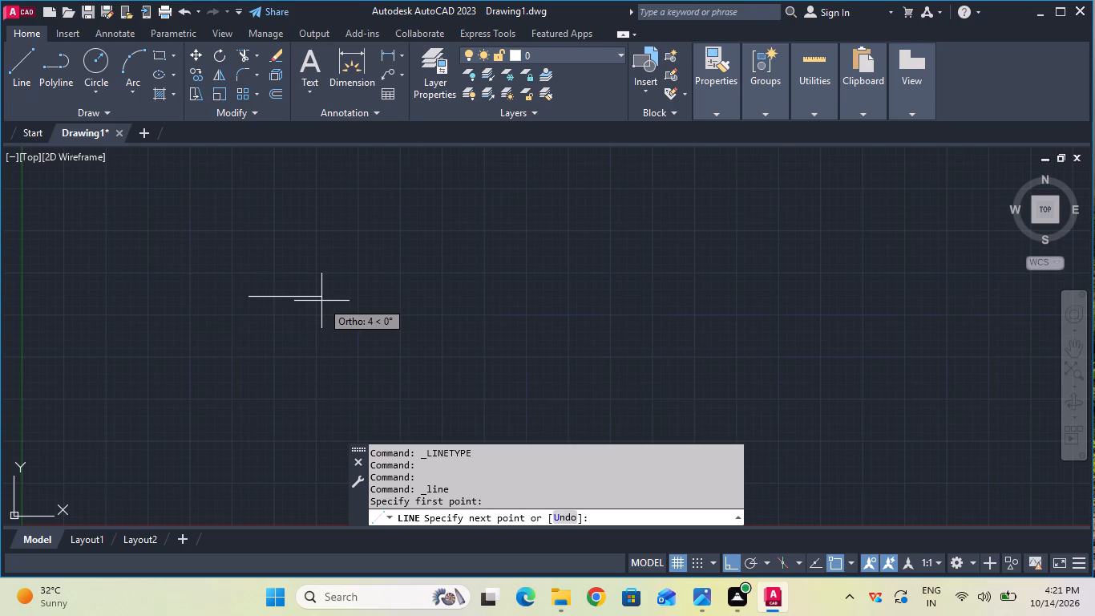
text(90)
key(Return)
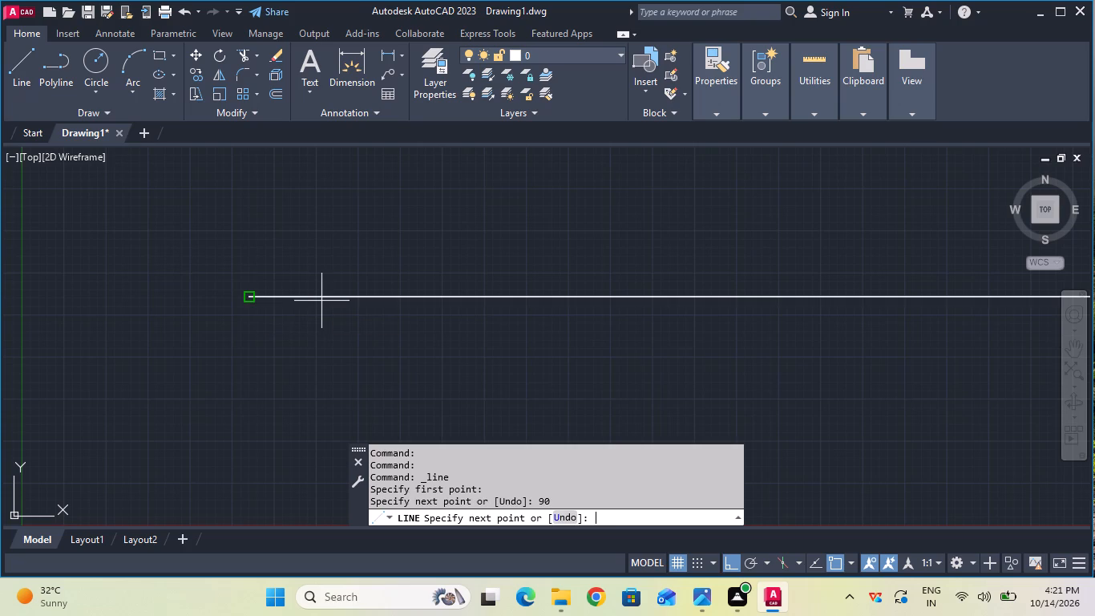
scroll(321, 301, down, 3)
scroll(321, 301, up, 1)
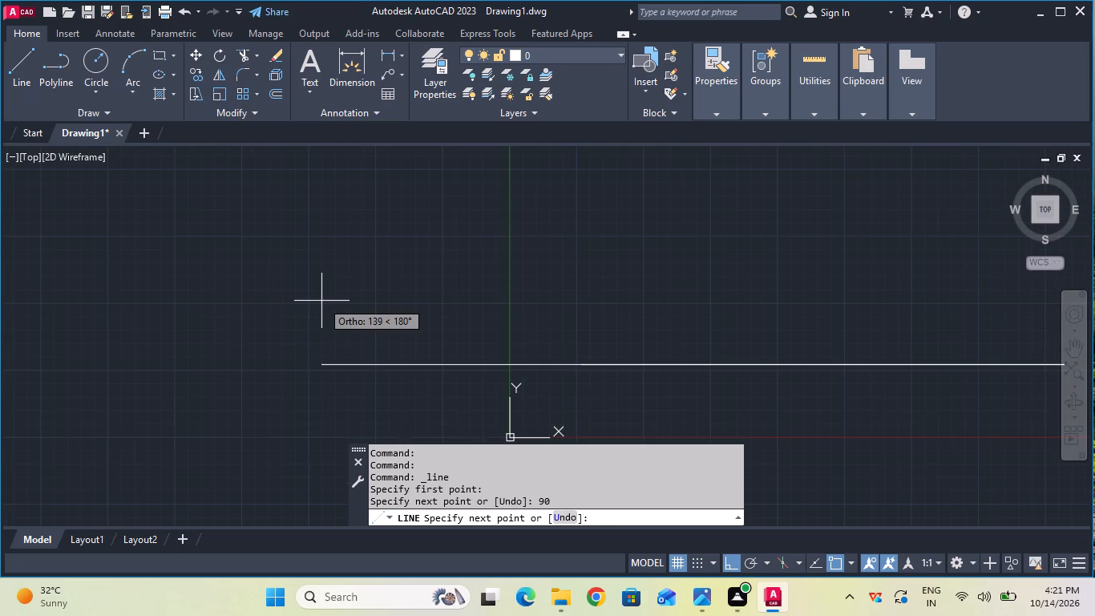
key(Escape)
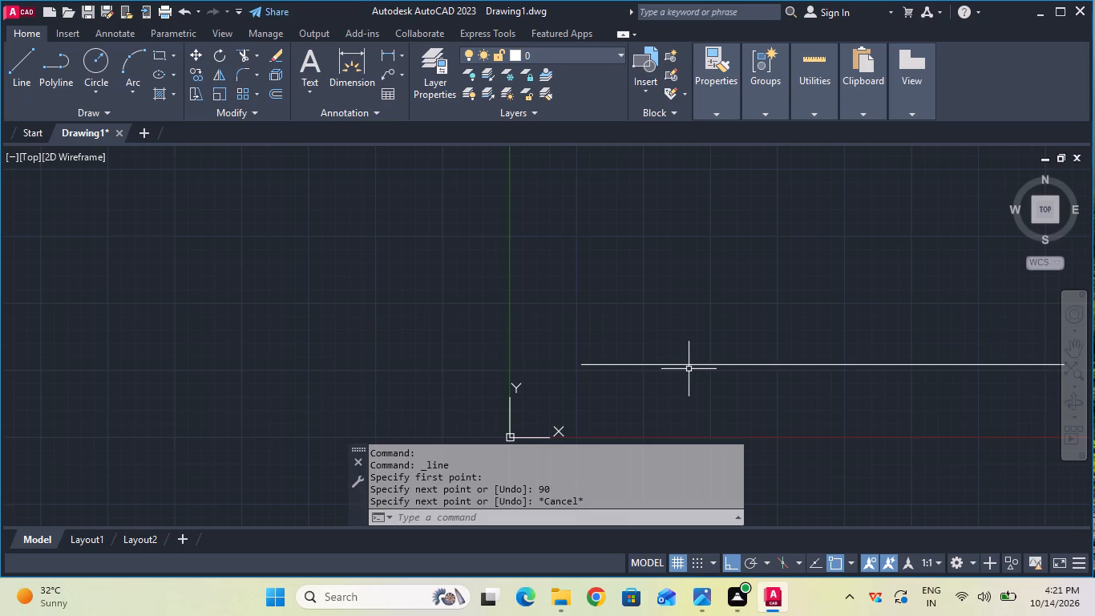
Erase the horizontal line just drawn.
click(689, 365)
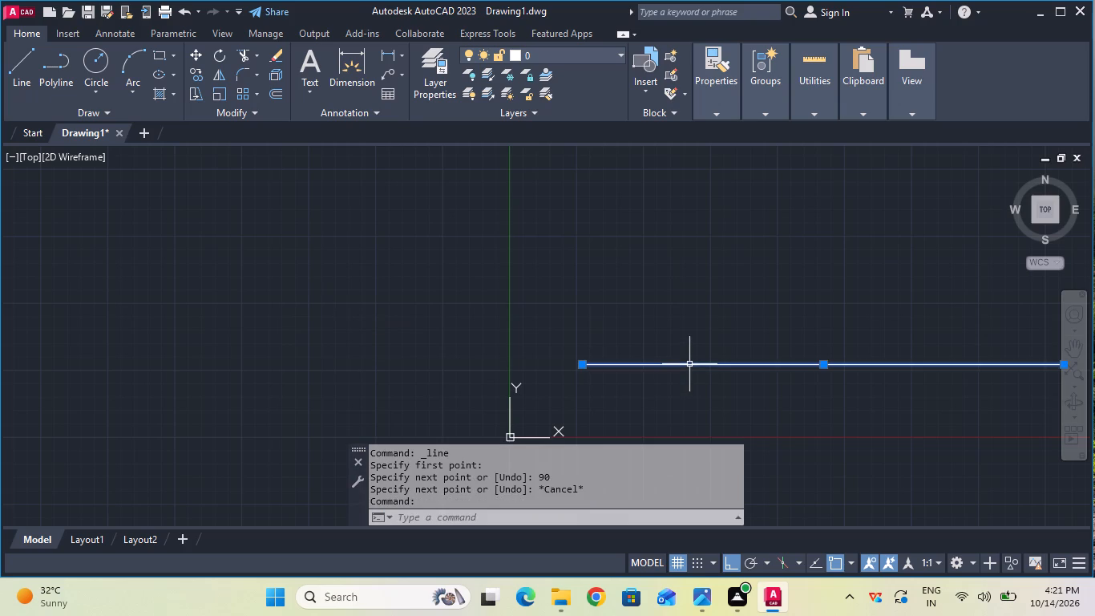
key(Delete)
Set the model space limits with the lower left corner at 0,0 and the upper right corner at 100,100.
text(li)
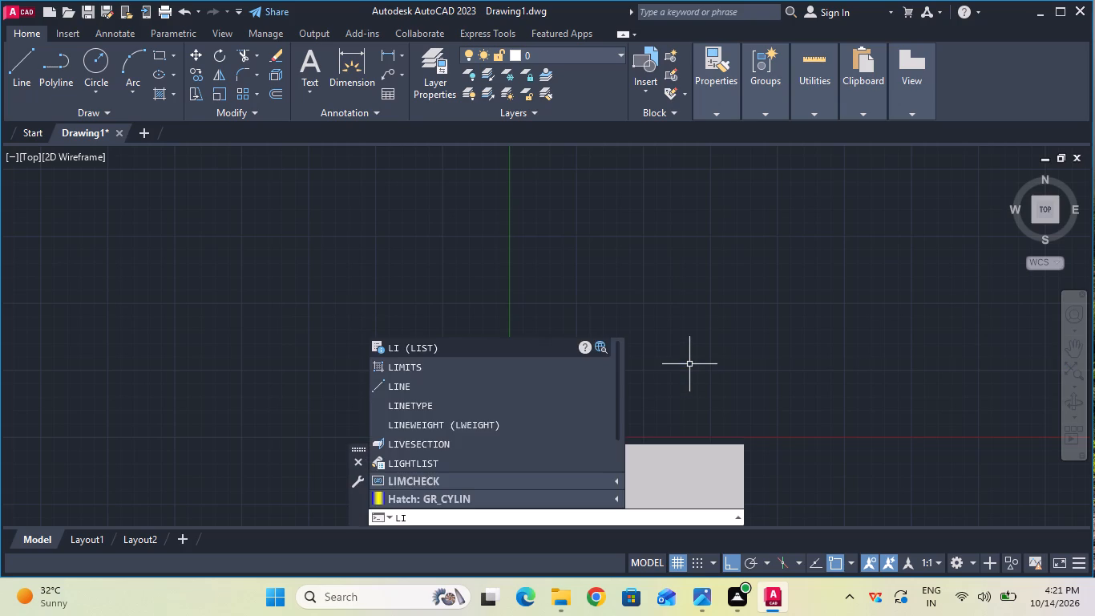
key(m)
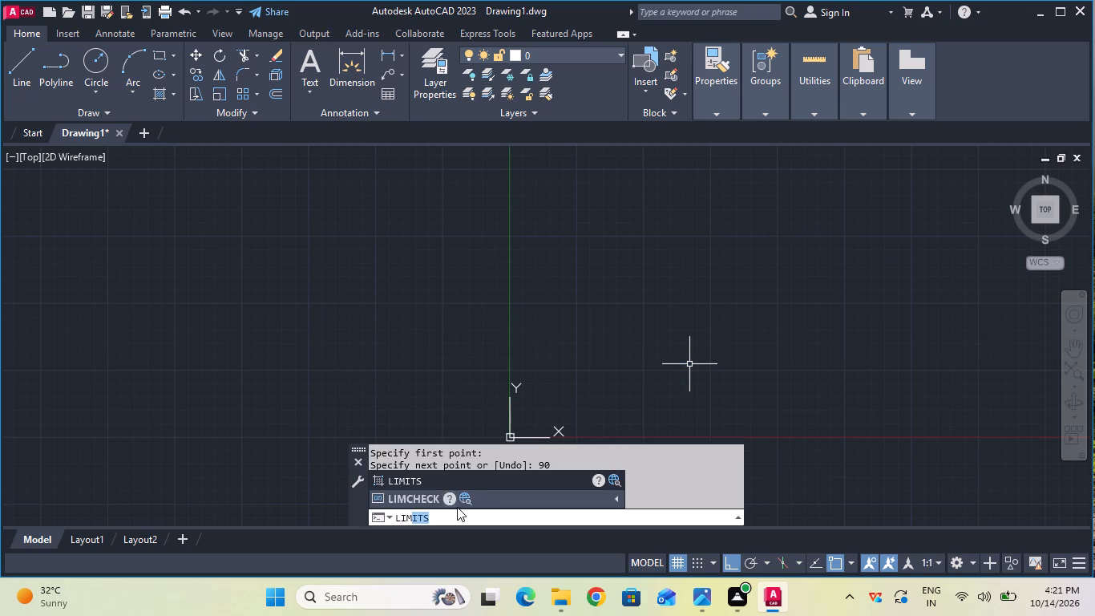
click(467, 486)
text(0,0)
key(Return)
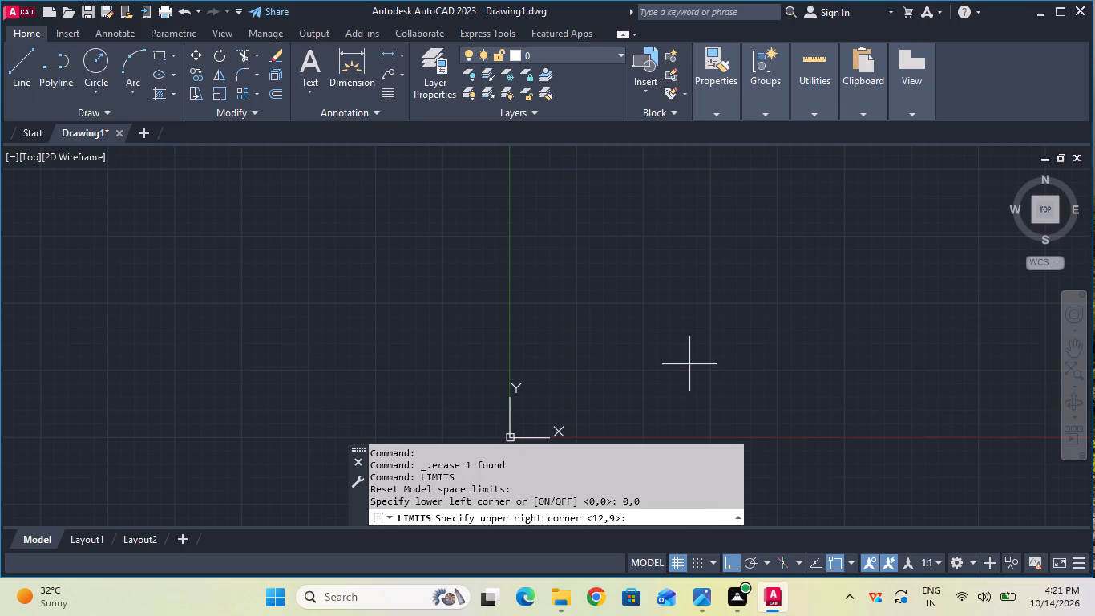
text(100,100)
key(Return)
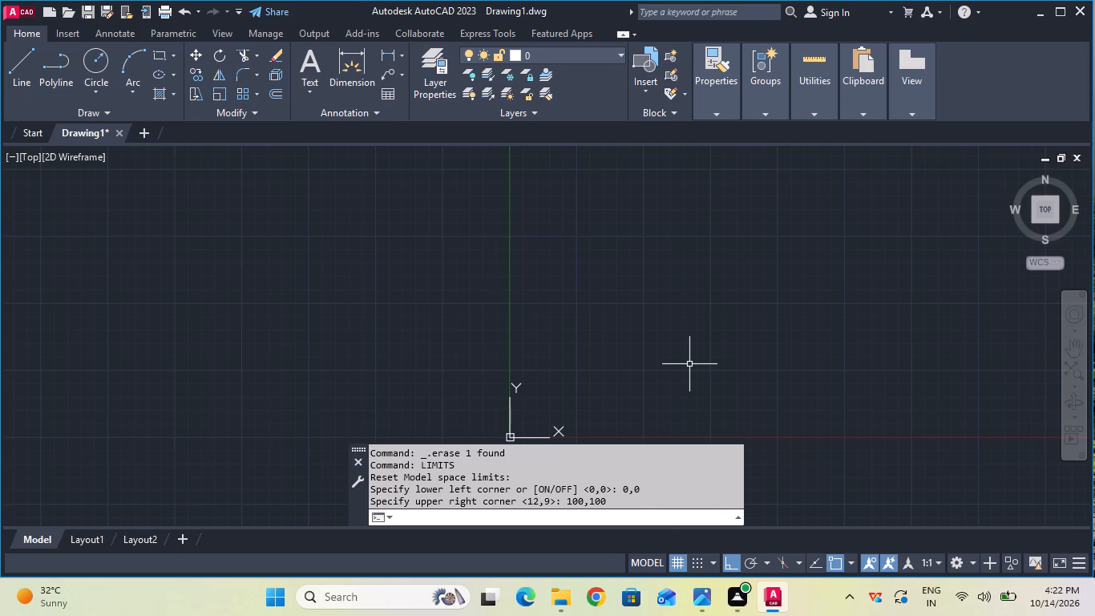
Draw a horizontal line 90 mm long within the drawing limits as the centre-to-centre axis.
key(z)
key(Return)
key(a)
key(Return)
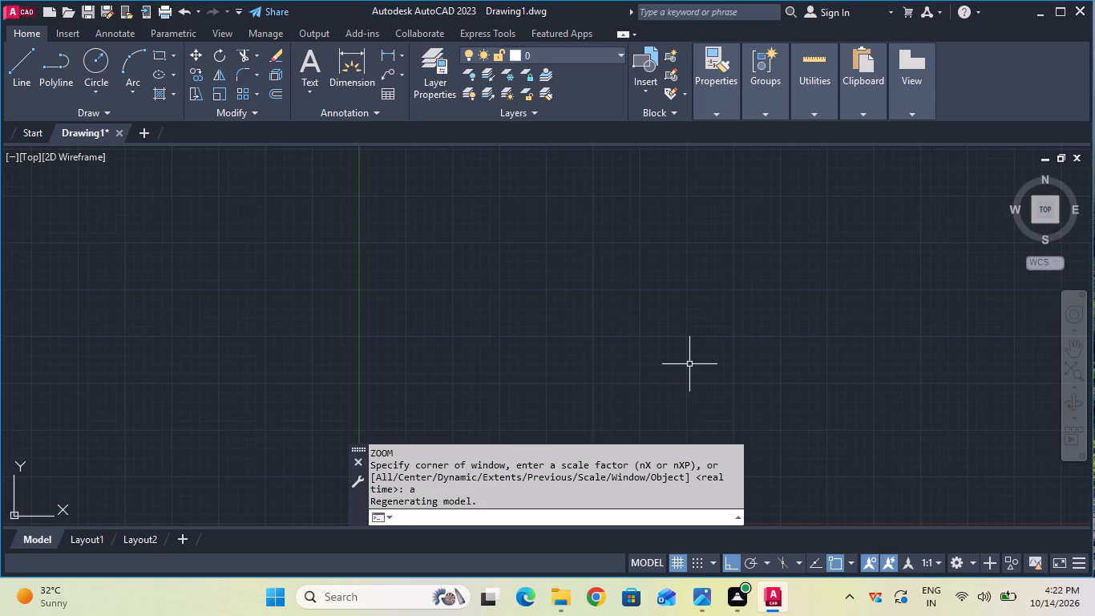
click(10, 79)
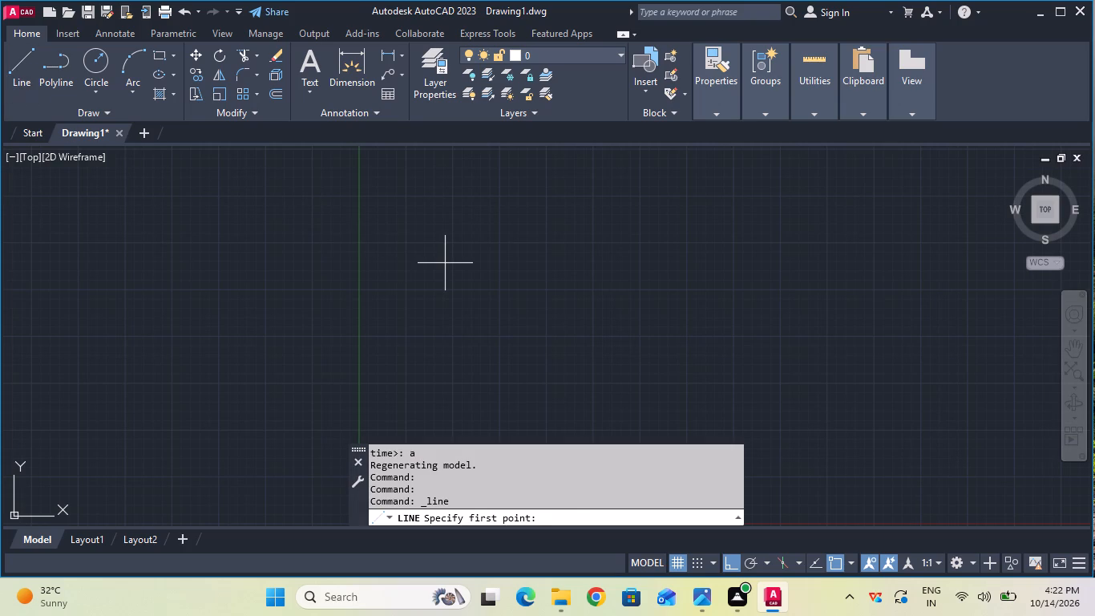
click(445, 263)
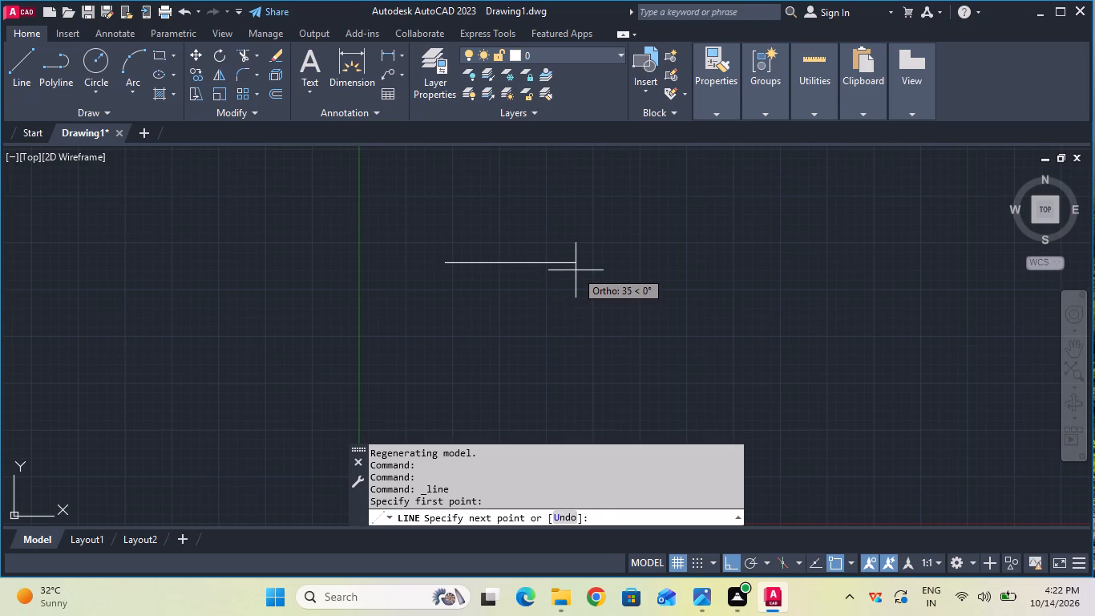
text(90)
key(Return)
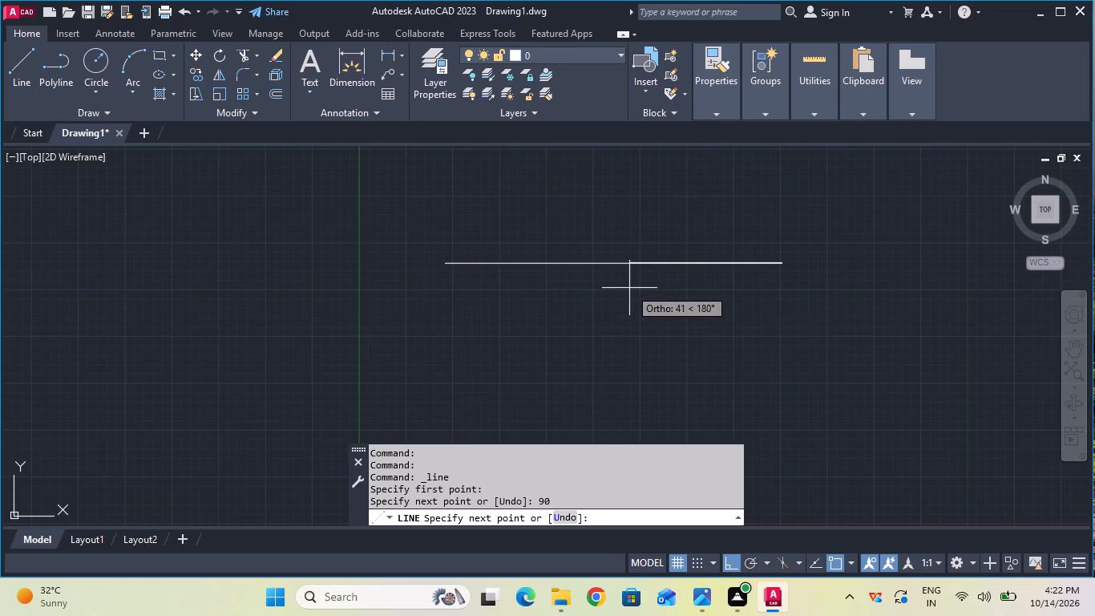
key(Escape)
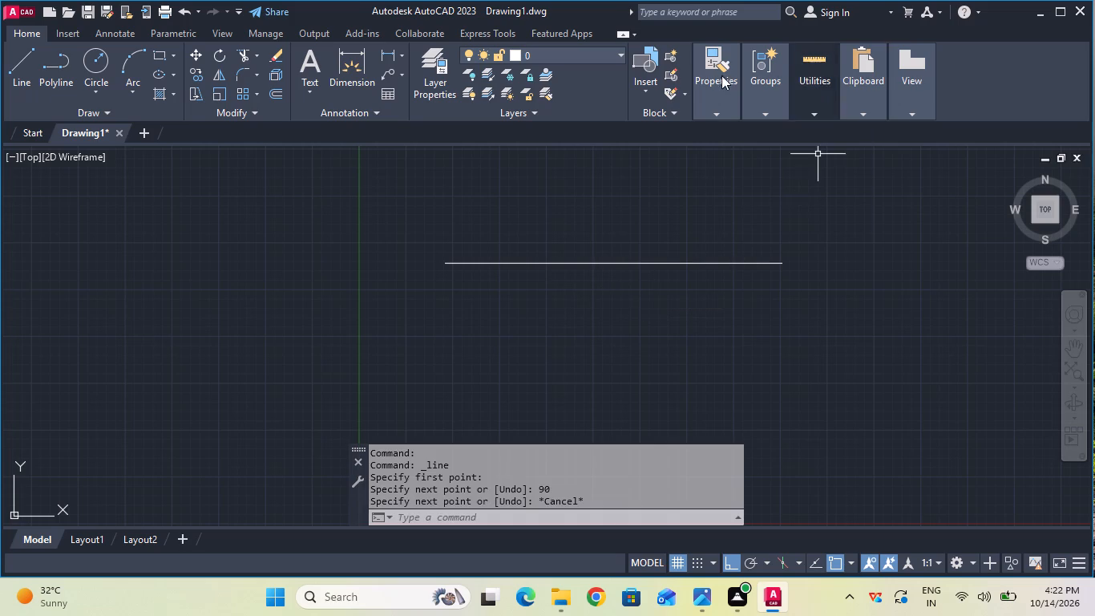
Change the linetype of the 90 mm horizontal line to CENTER.
click(734, 263)
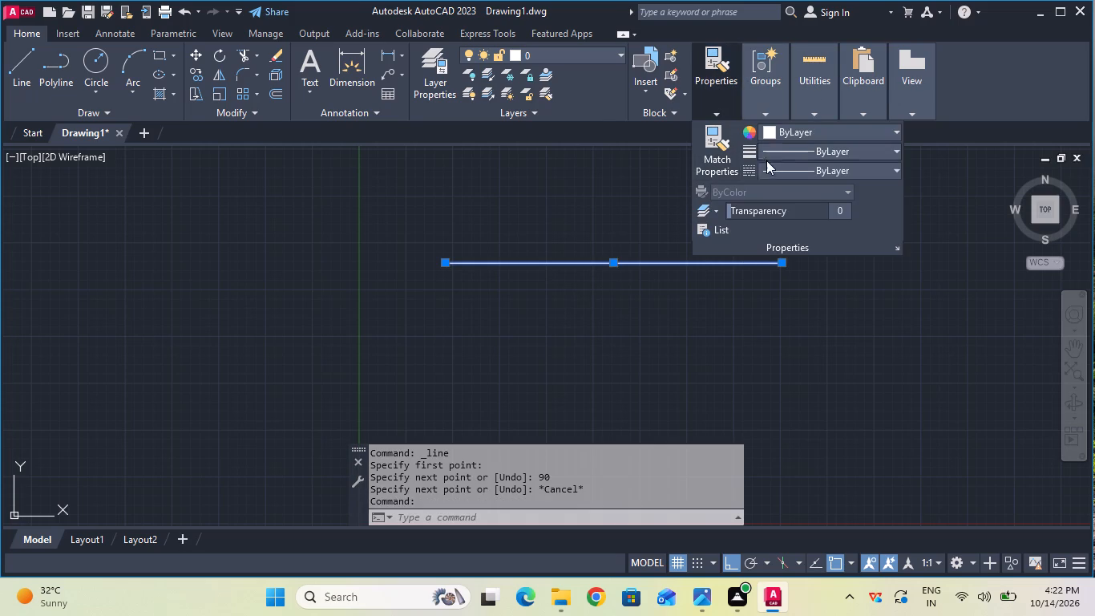
click(778, 176)
click(778, 225)
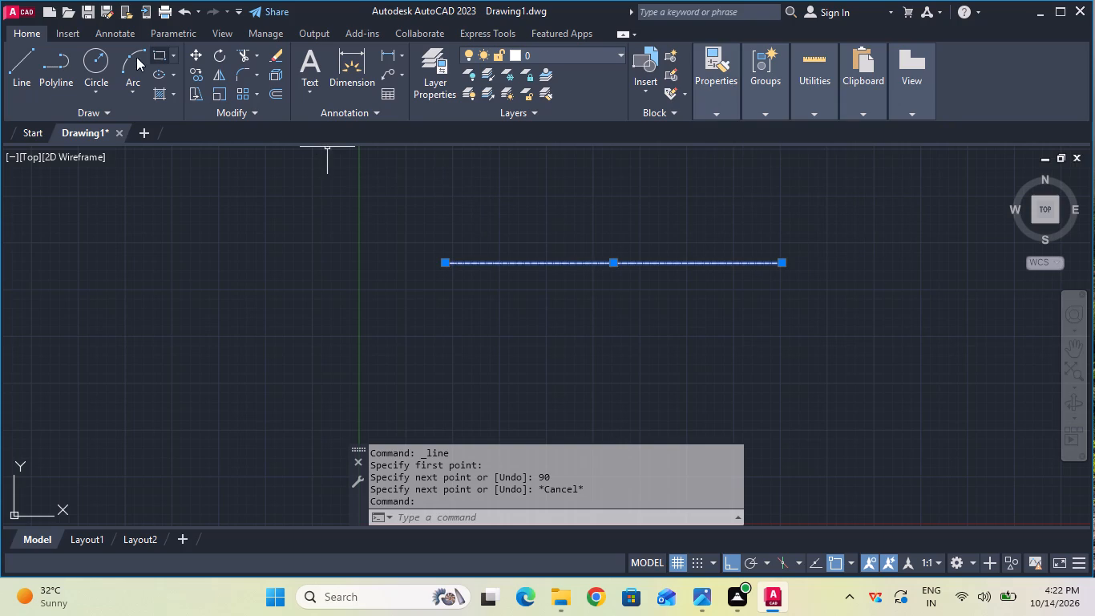
Draw a circle of radius 8 mm centred on the left endpoint of the centre line.
click(91, 72)
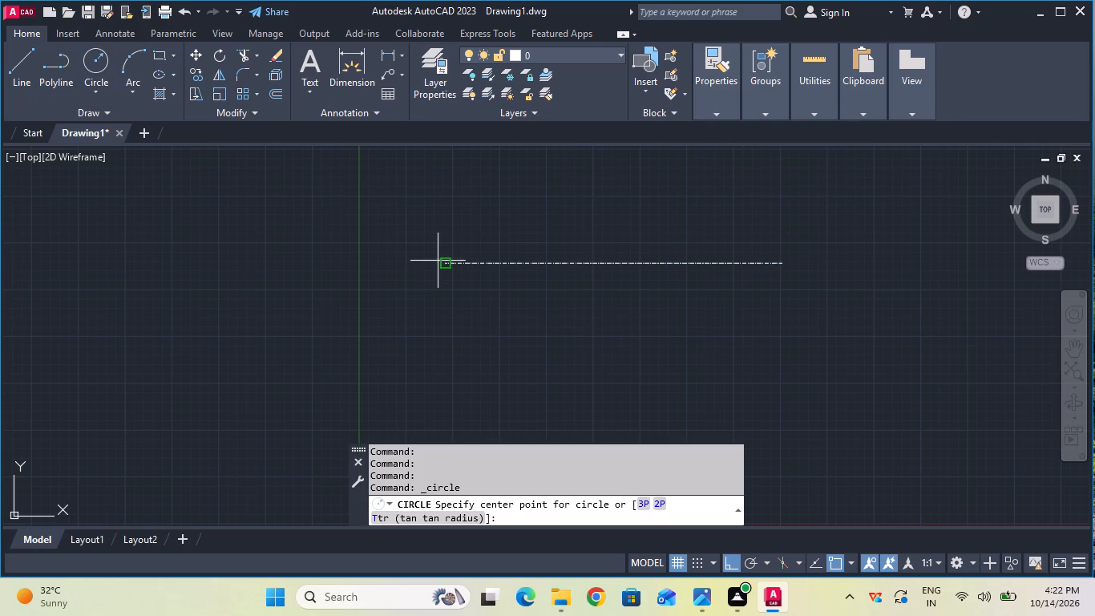
click(442, 263)
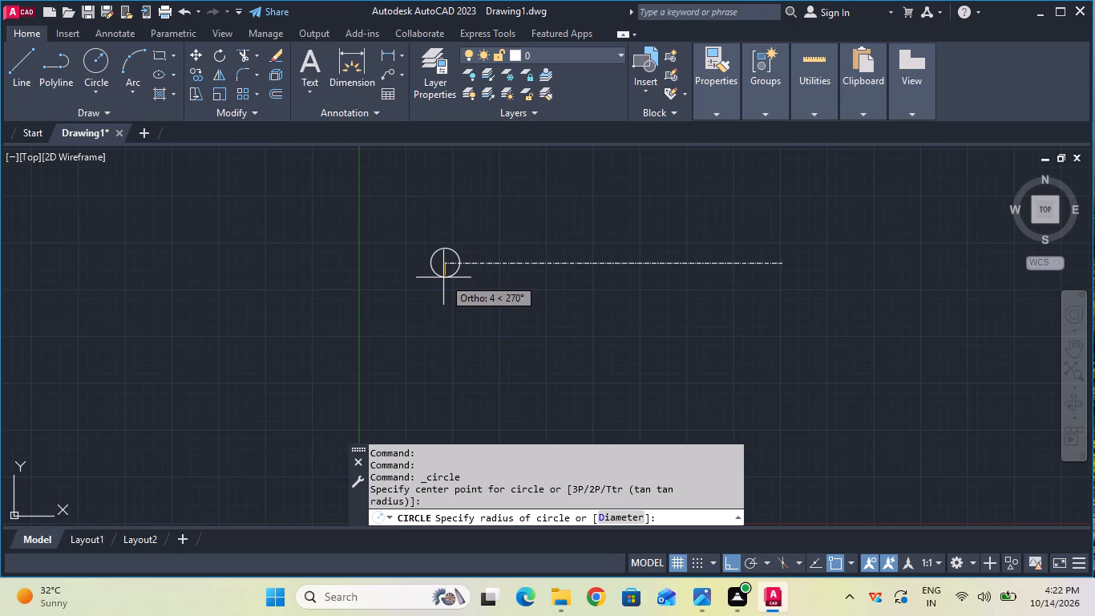
key(8)
key(Return)
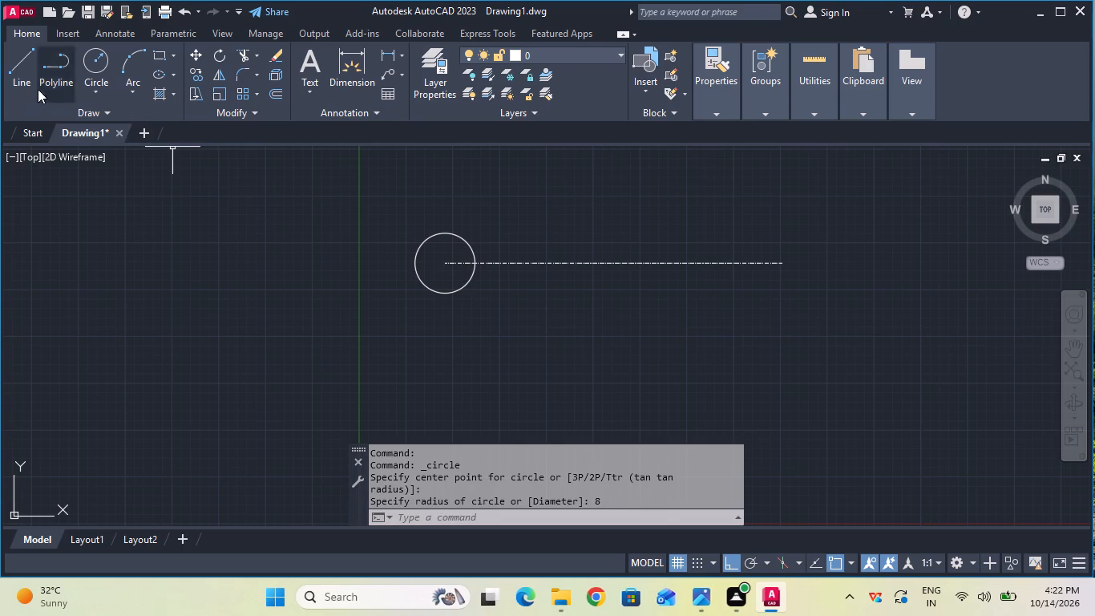
Draw a circle of radius 35 mm centred on the right endpoint of the centre line.
click(101, 68)
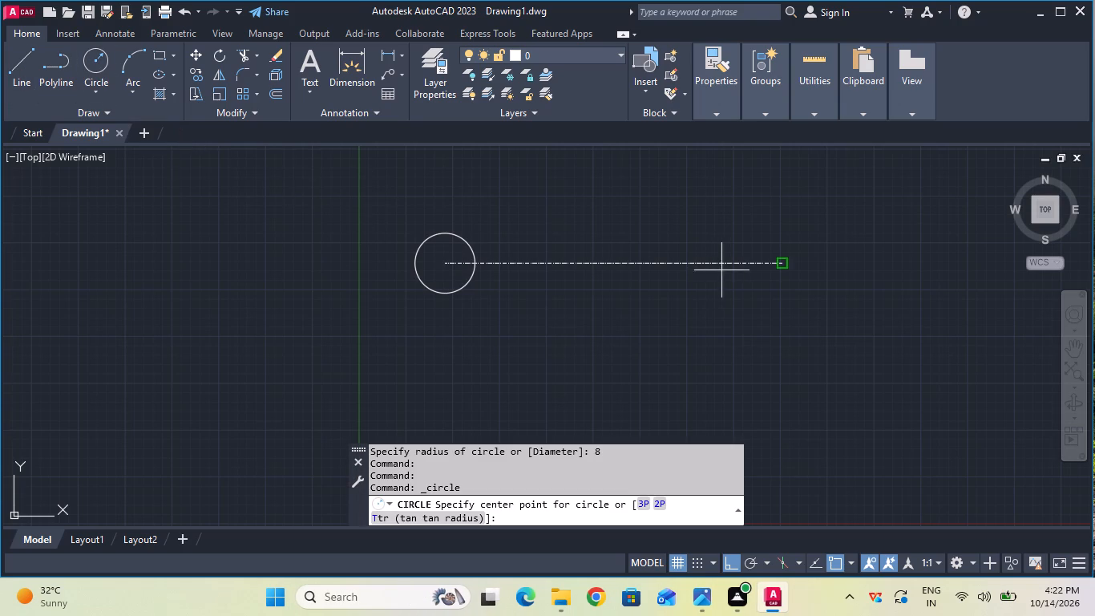
click(779, 263)
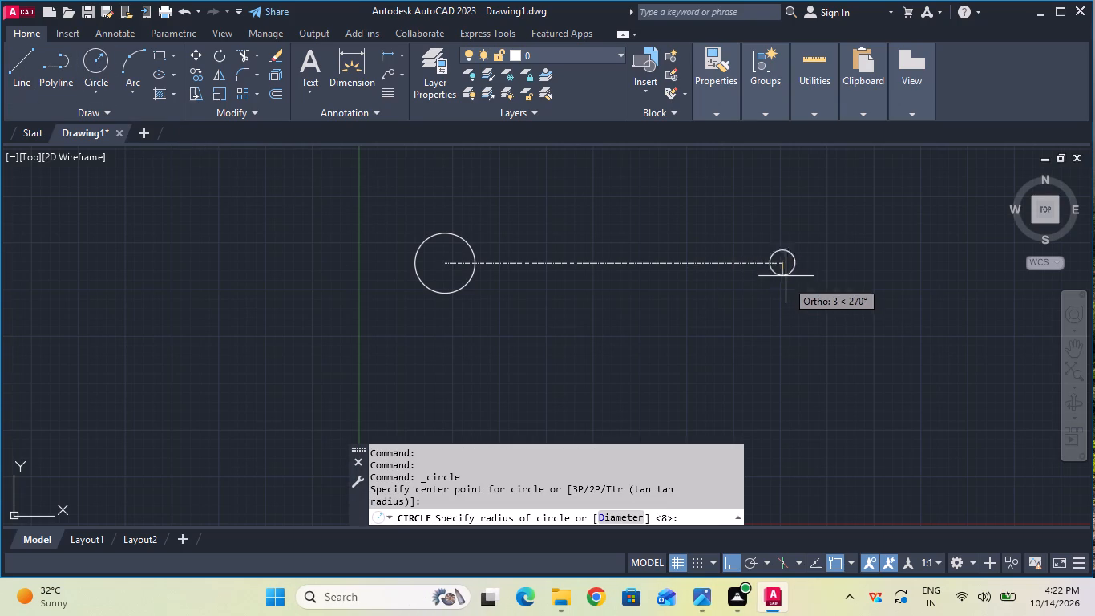
text(35)
key(Return)
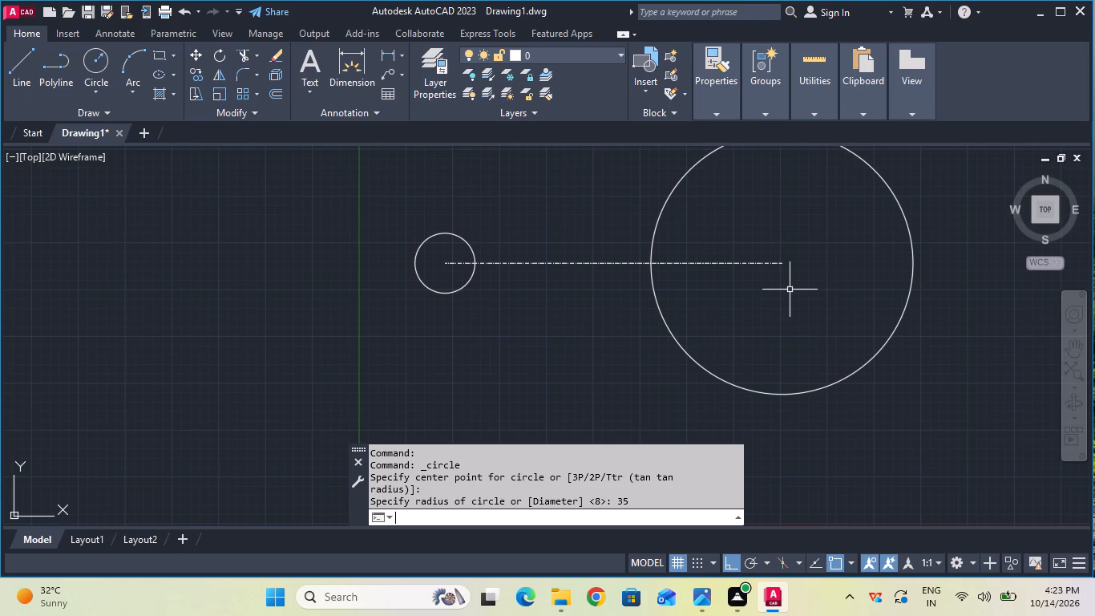
With CENTER as the current linetype, draw a circle of radius 20 mm concentric with the 35 mm radius circle.
right_drag(778, 293, 729, 308)
middle_drag(778, 293, 729, 308)
double_click(523, 266)
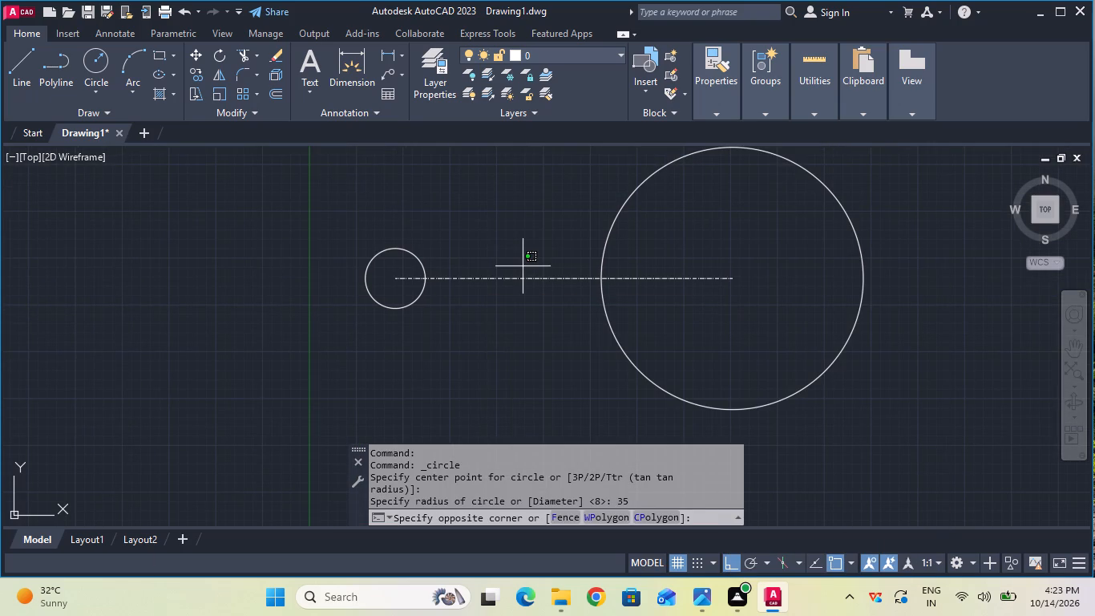
key(Escape)
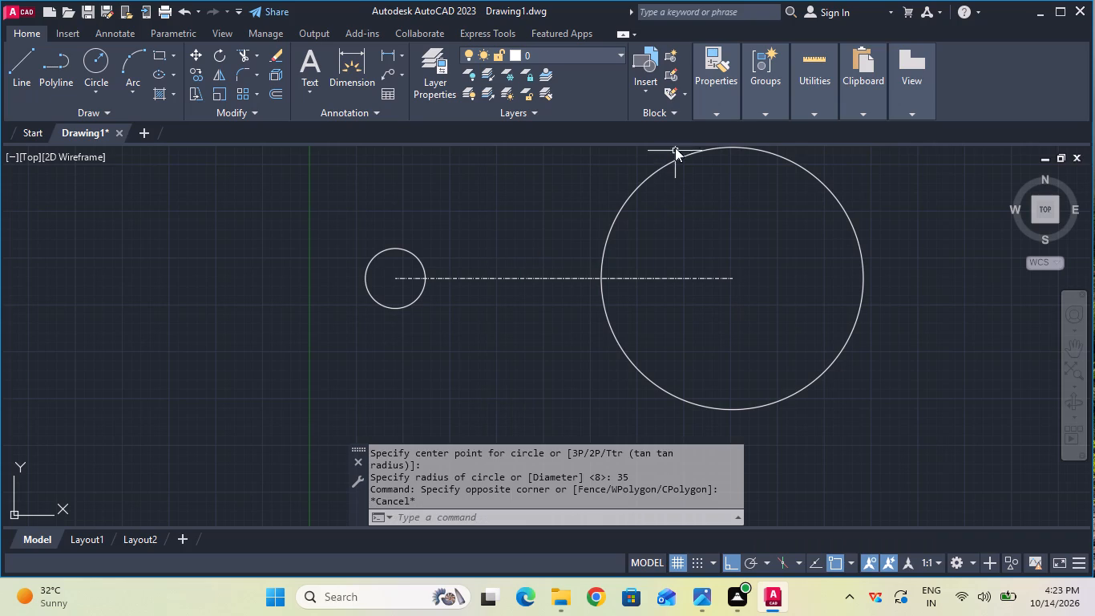
click(761, 168)
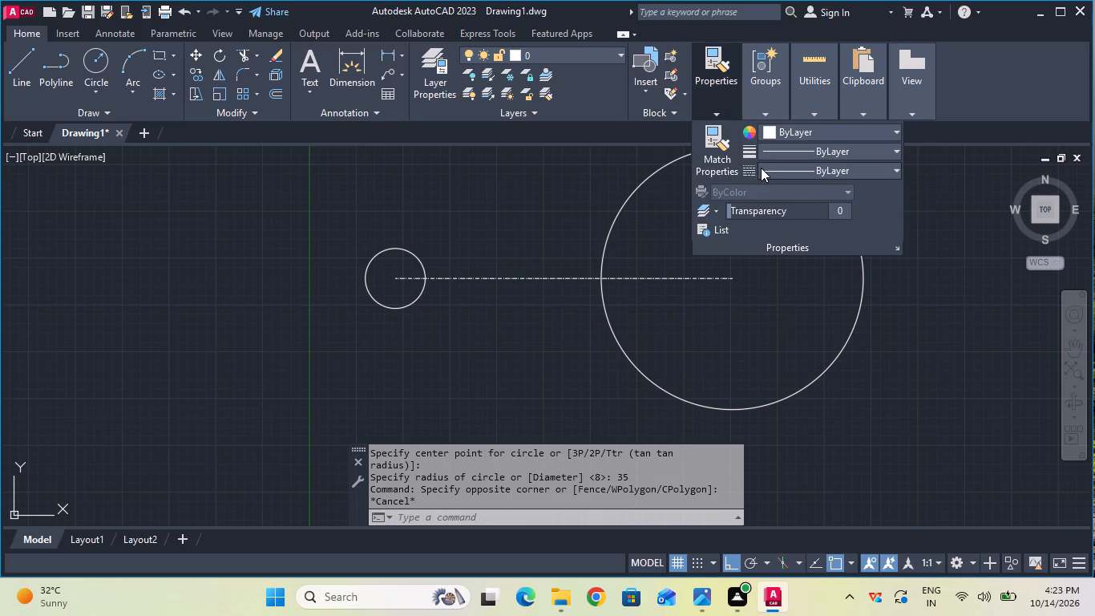
click(778, 227)
click(95, 74)
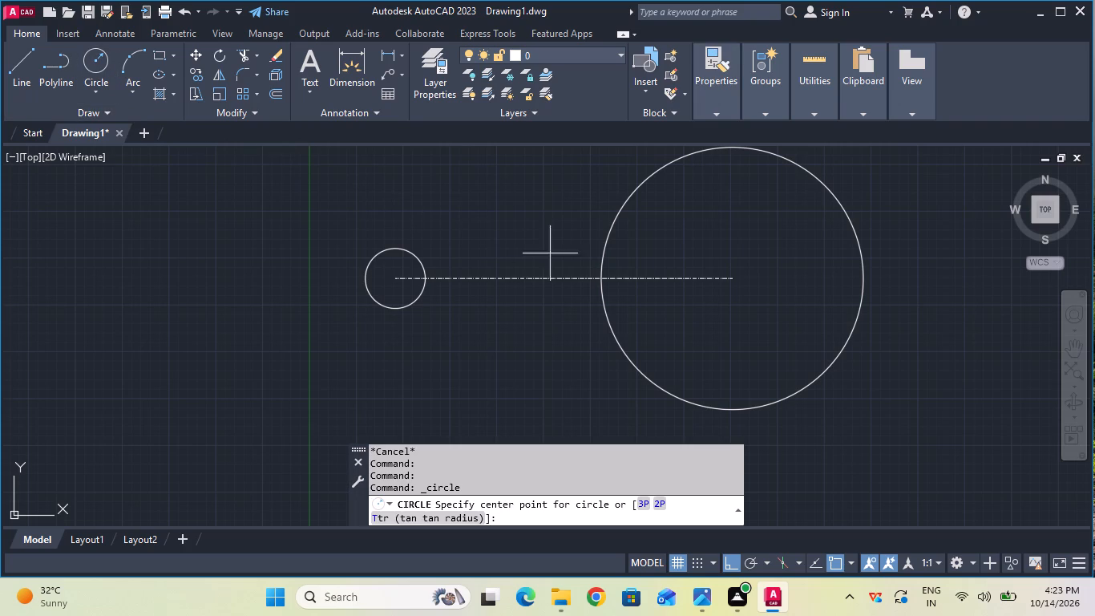
click(730, 282)
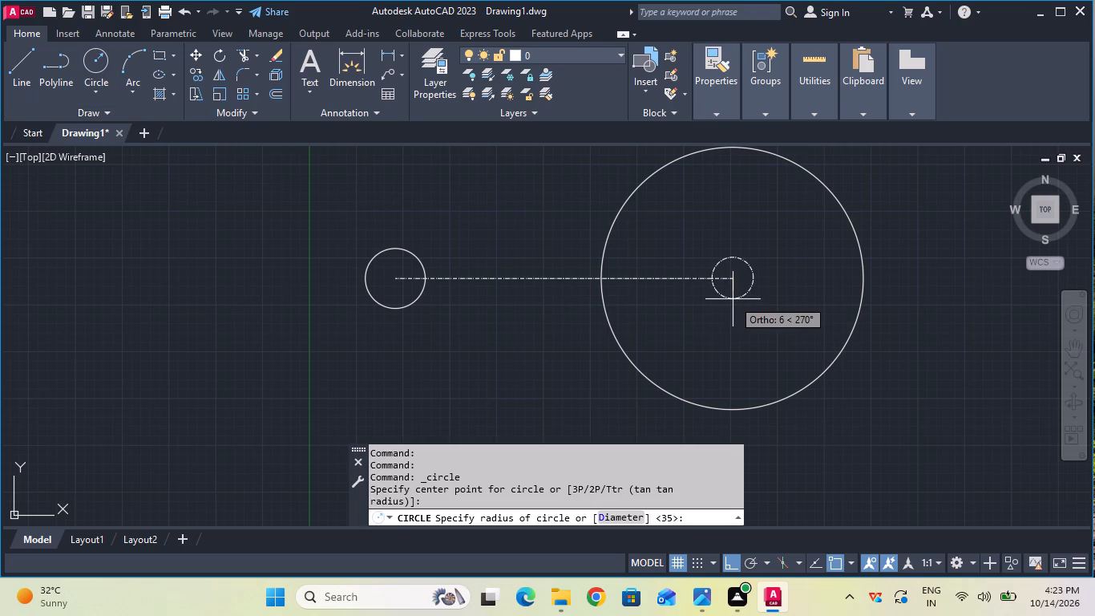
text(20)
key(Return)
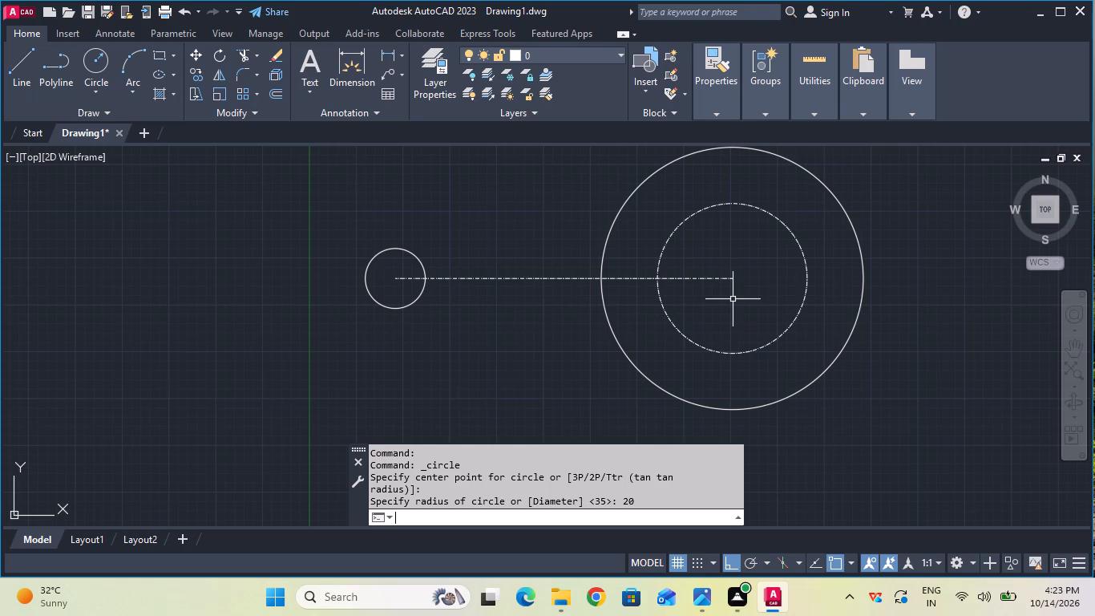
key(Escape)
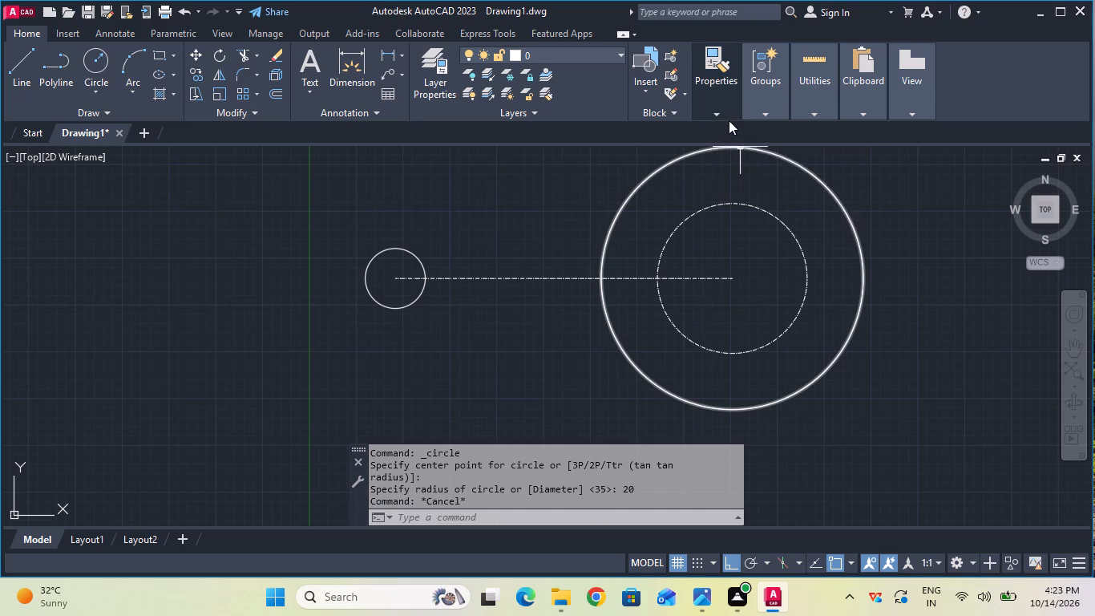
Set the current linetype for new objects back to ByLayer.
click(783, 166)
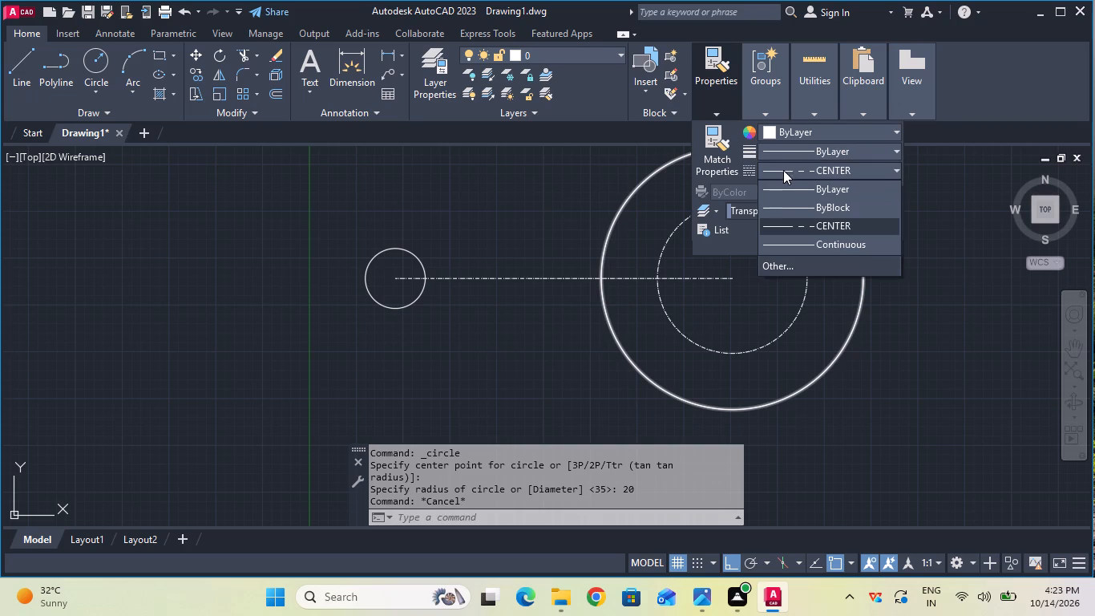
click(784, 184)
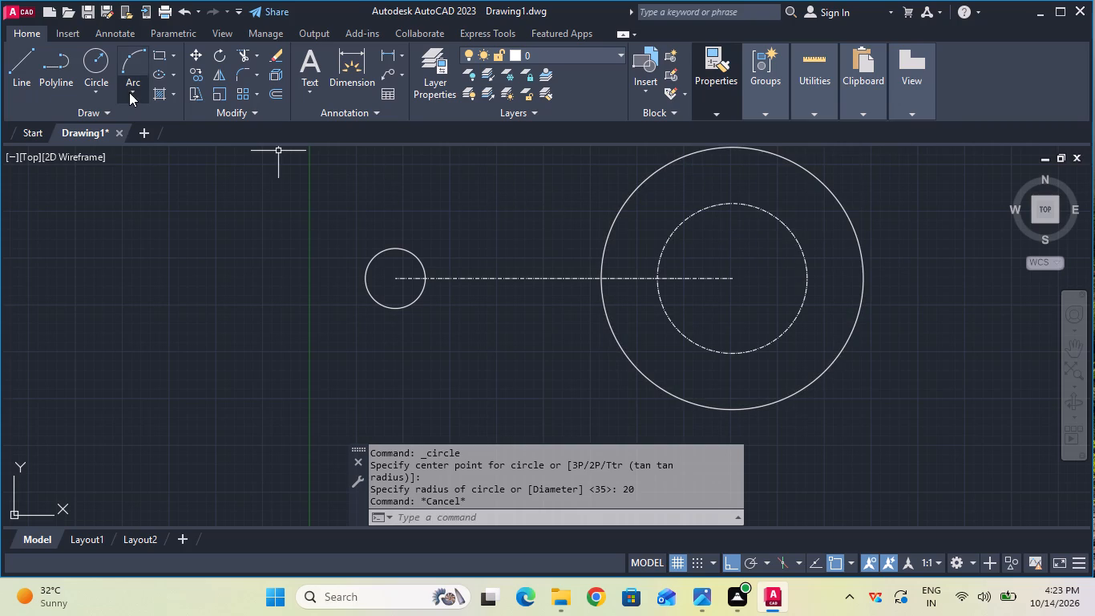
Draw a six-sided polygon, inscribed, centred on the 35 mm radius circle, with a vertex on the bottom quadrant of the 20 mm radius circle.
click(174, 56)
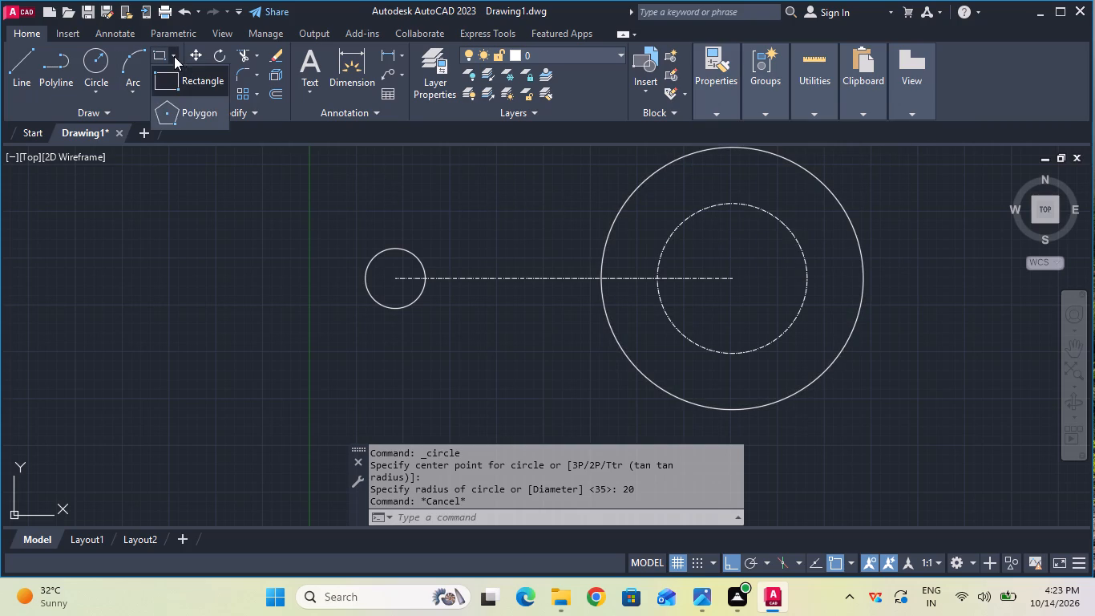
click(194, 107)
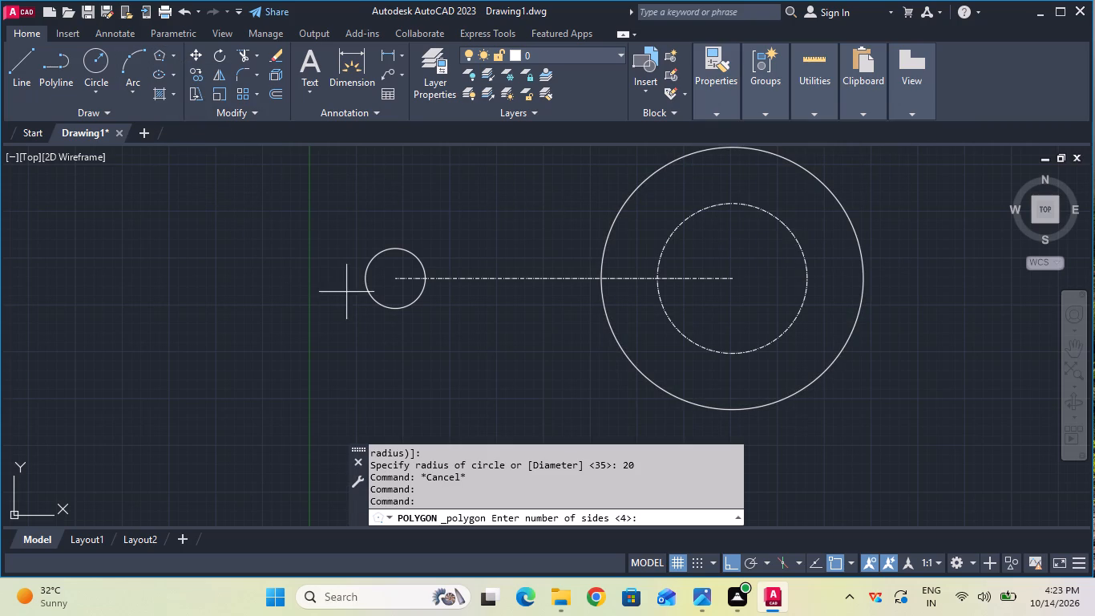
click(641, 523)
key(6)
key(Return)
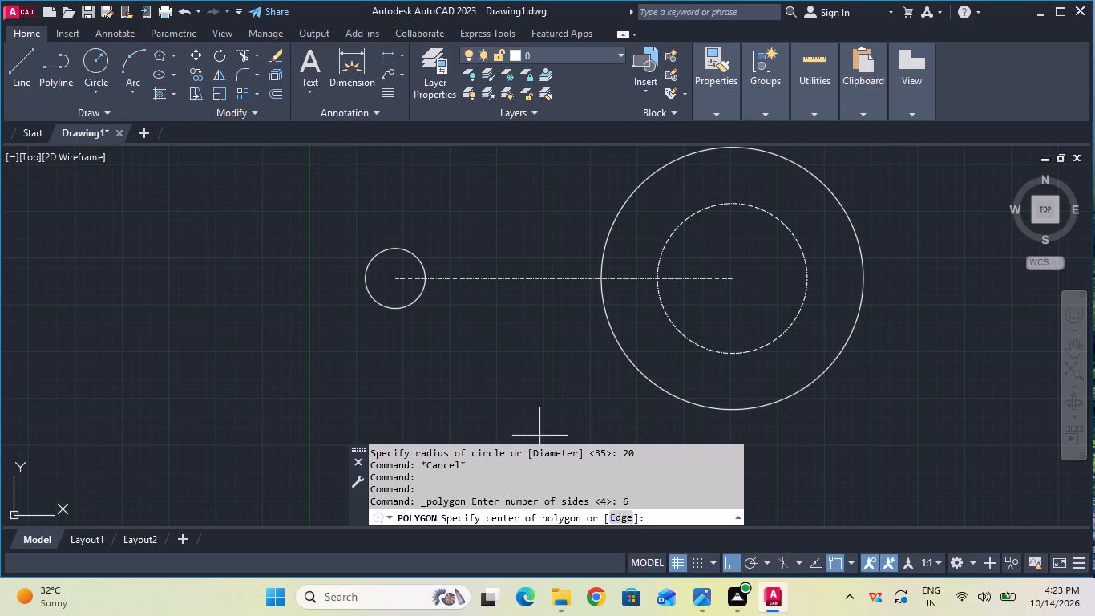
click(733, 281)
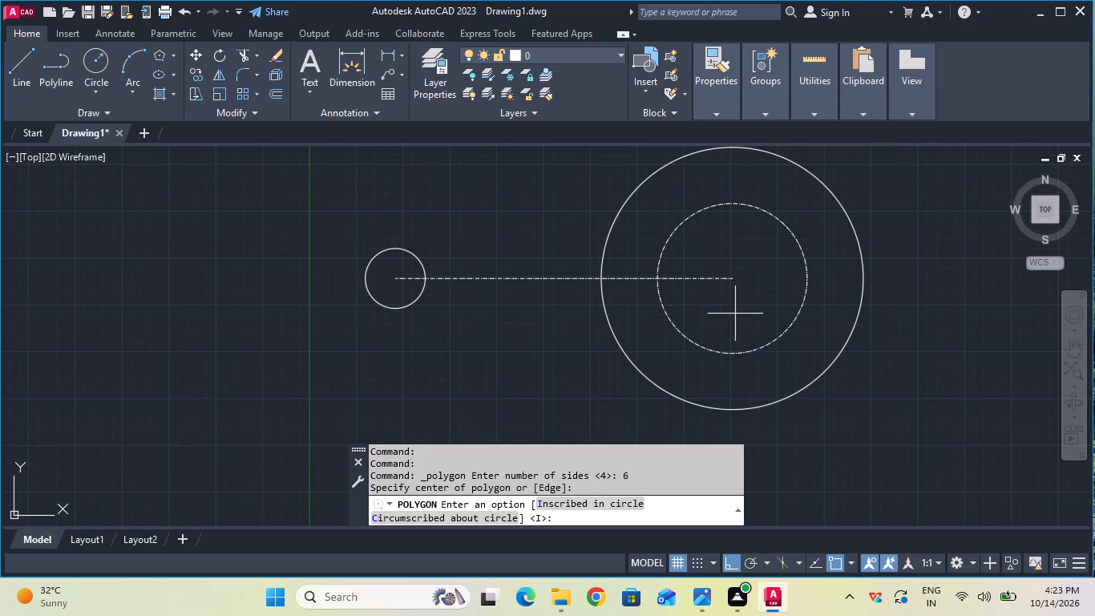
click(616, 500)
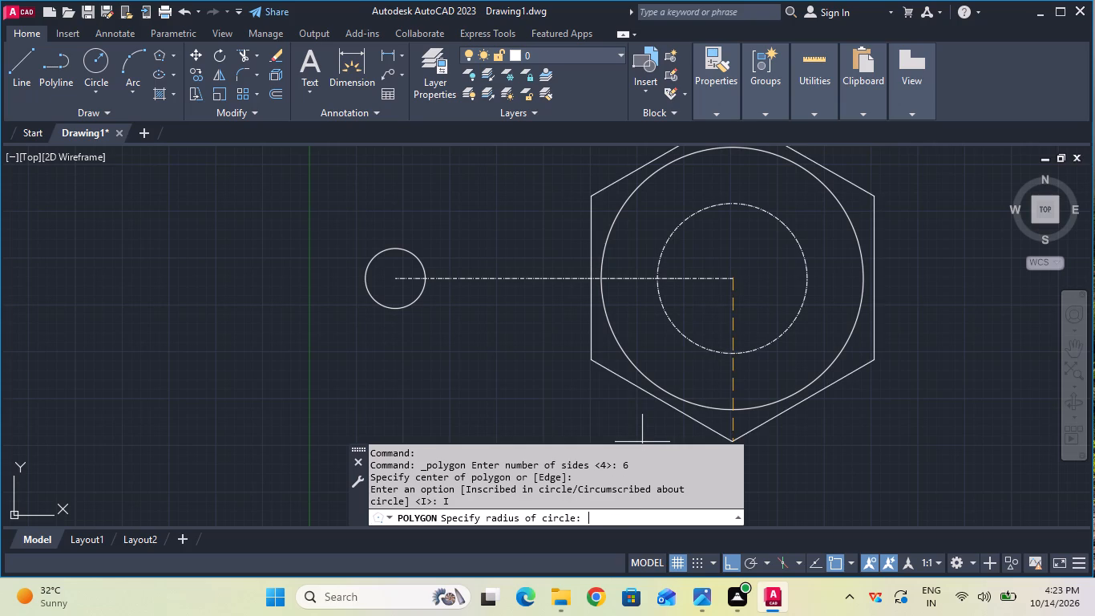
click(705, 351)
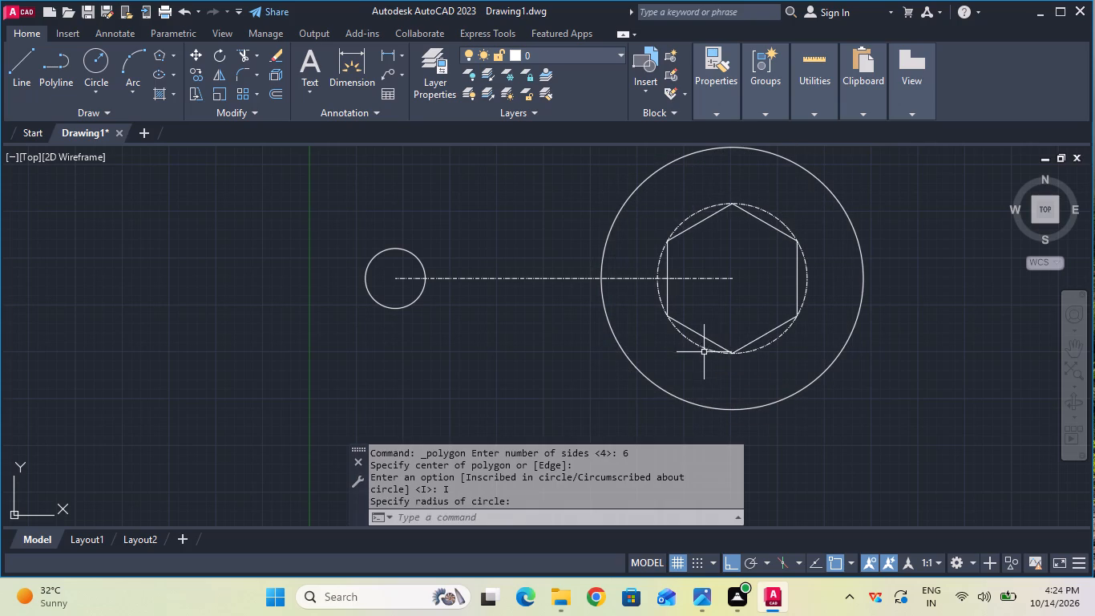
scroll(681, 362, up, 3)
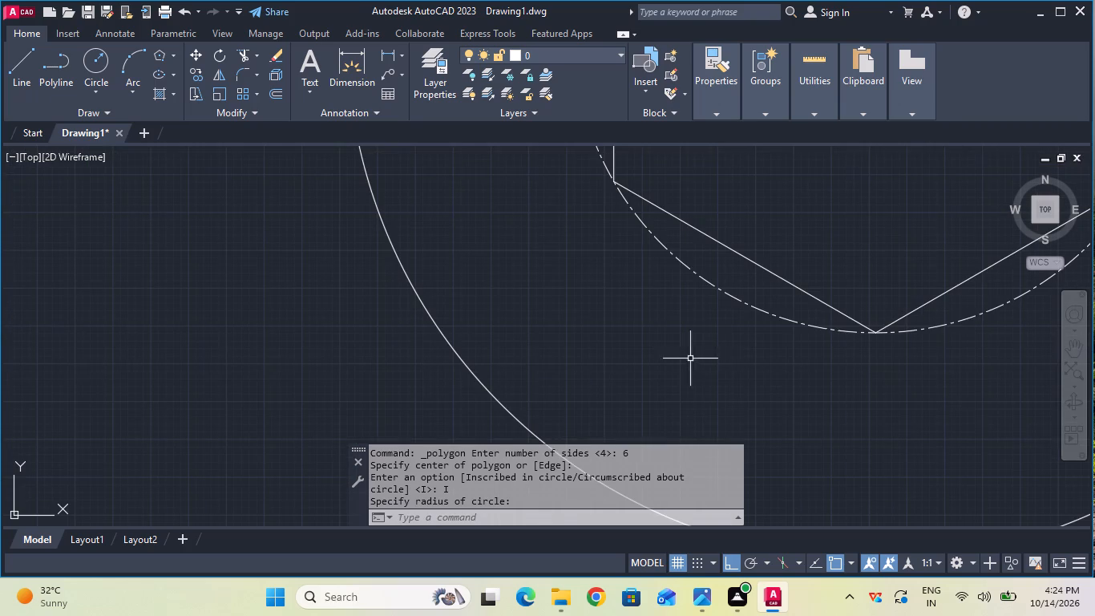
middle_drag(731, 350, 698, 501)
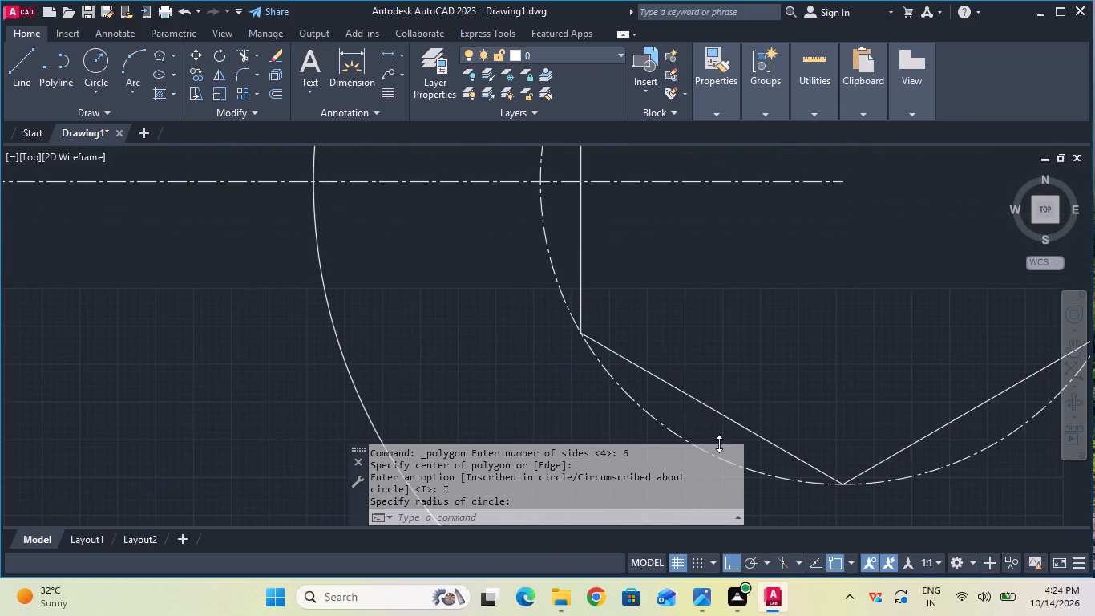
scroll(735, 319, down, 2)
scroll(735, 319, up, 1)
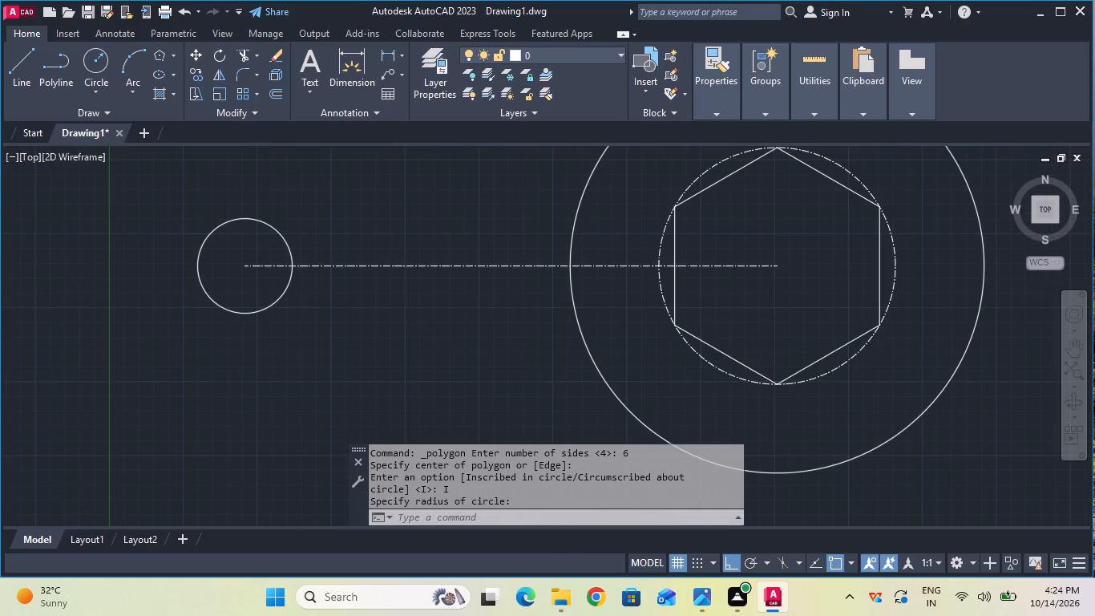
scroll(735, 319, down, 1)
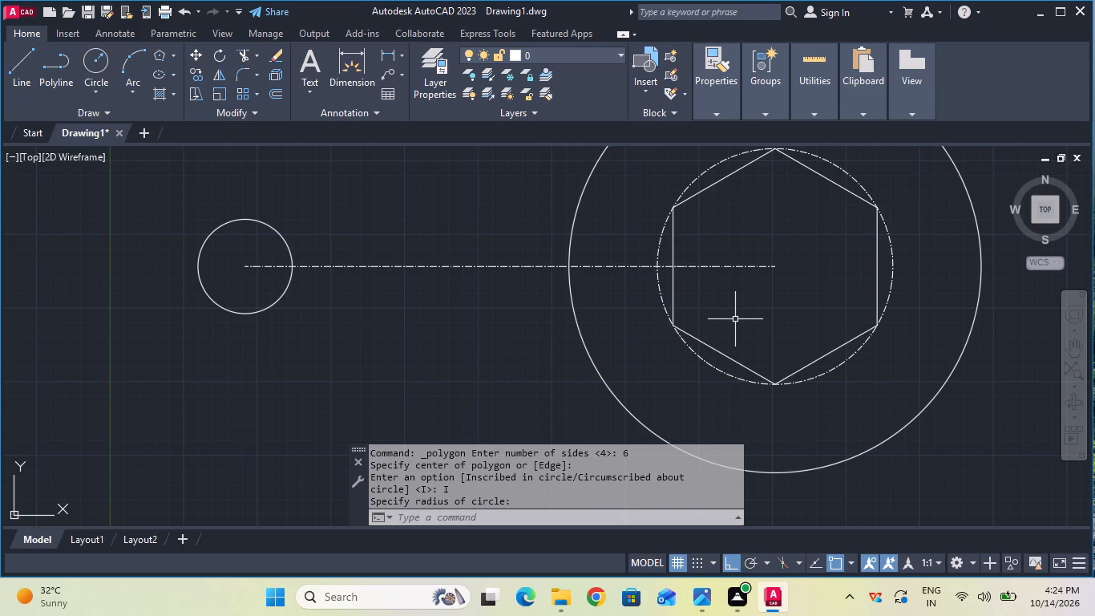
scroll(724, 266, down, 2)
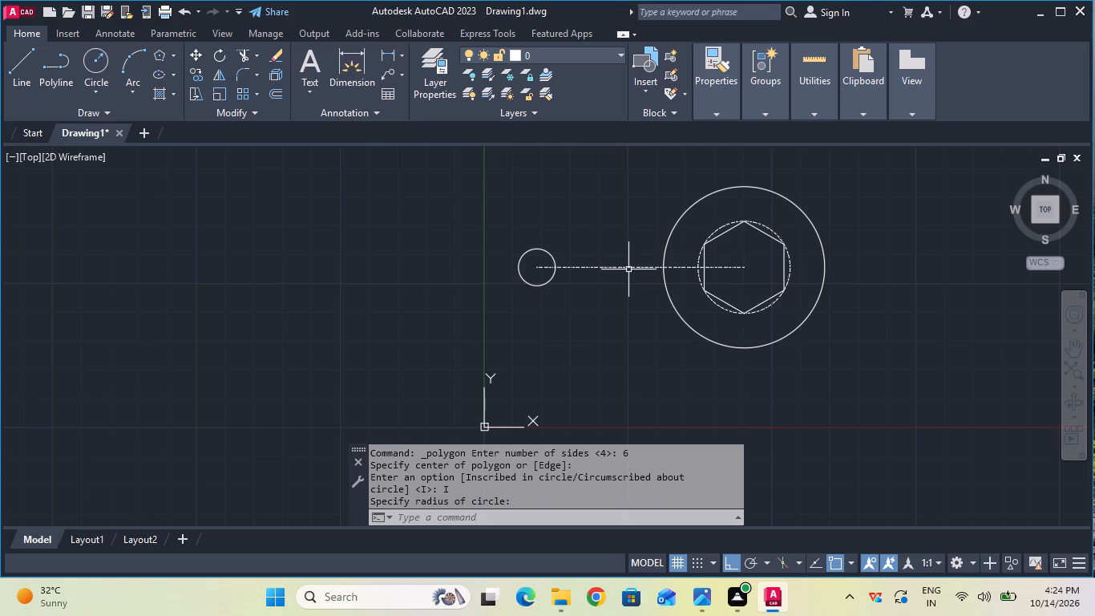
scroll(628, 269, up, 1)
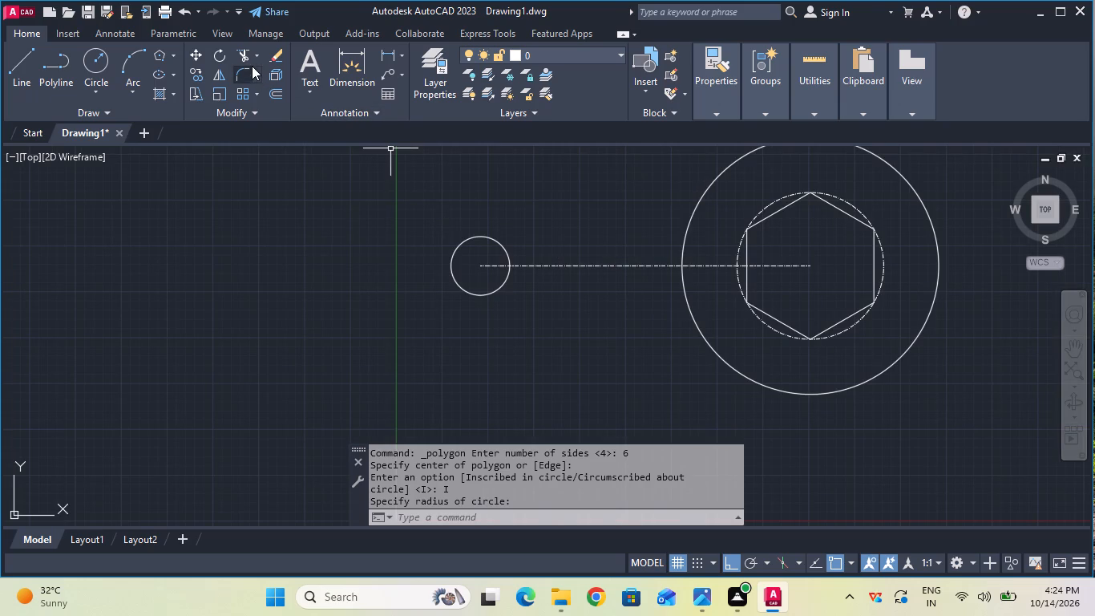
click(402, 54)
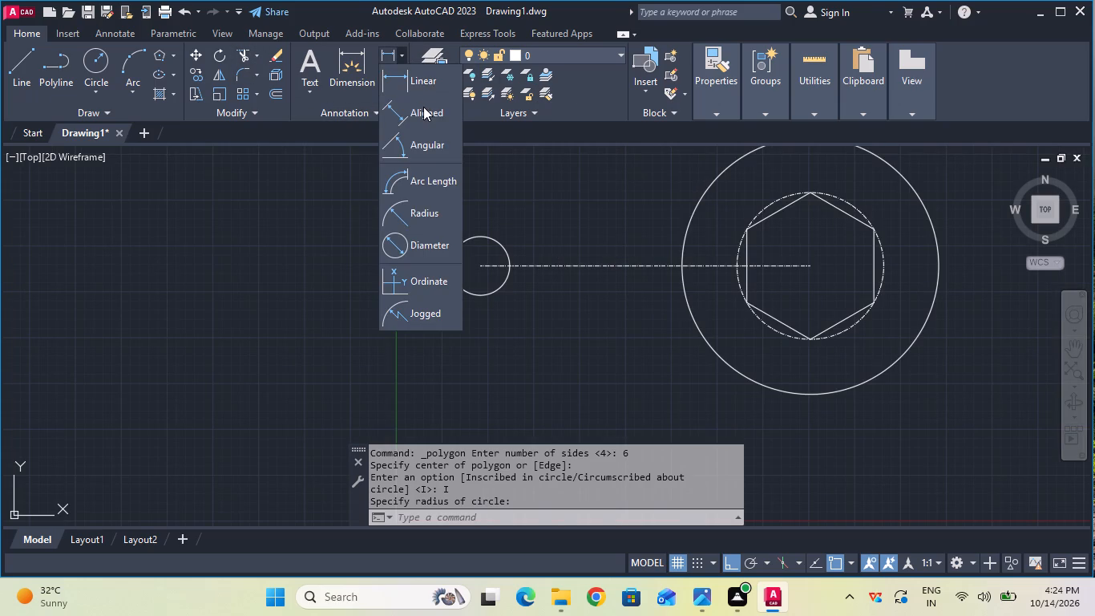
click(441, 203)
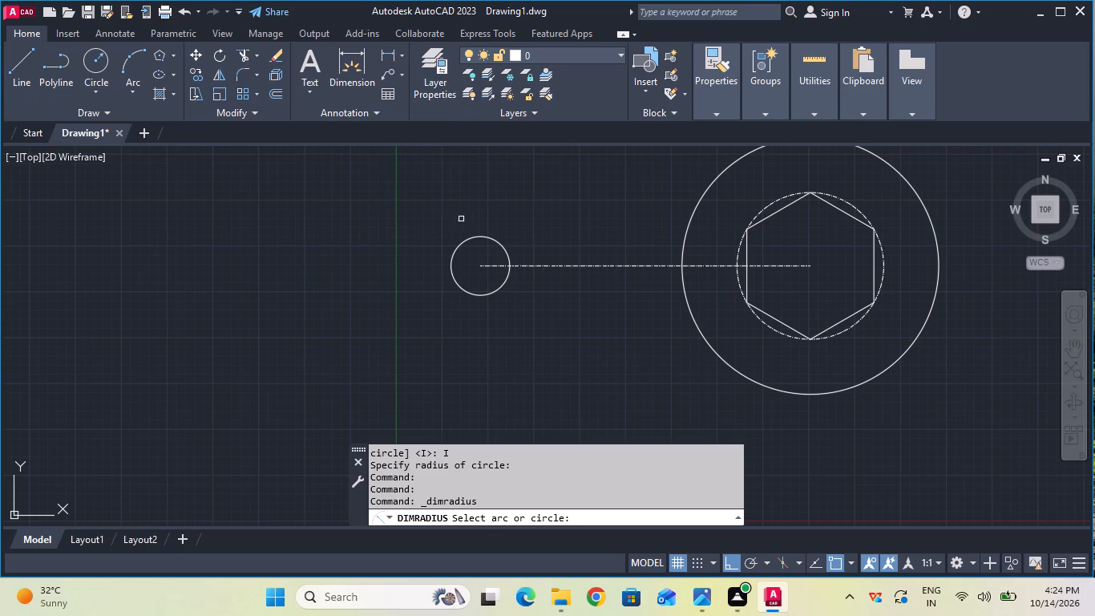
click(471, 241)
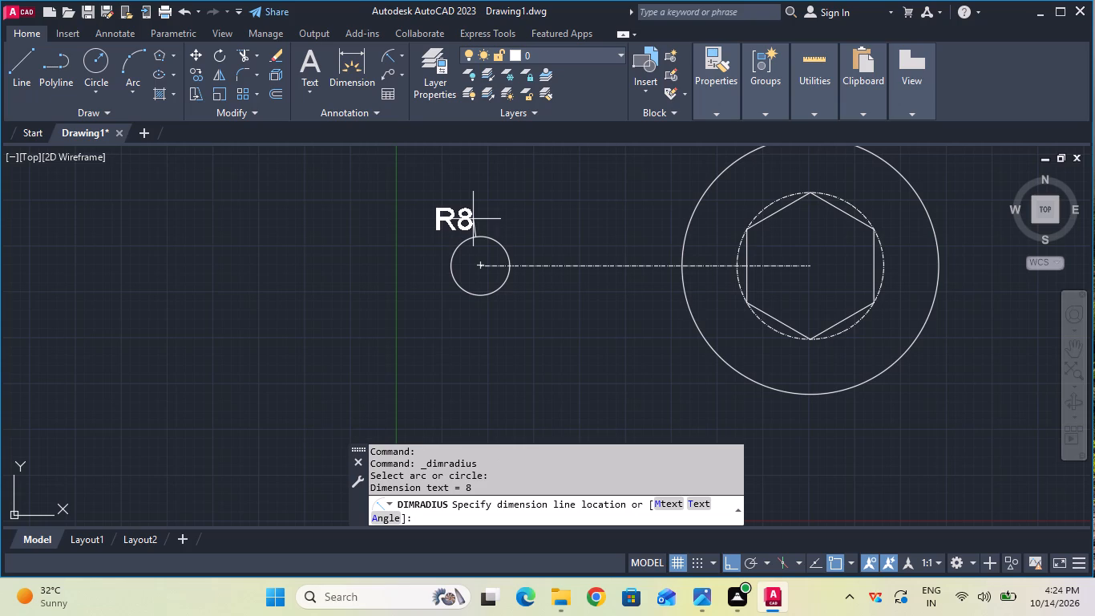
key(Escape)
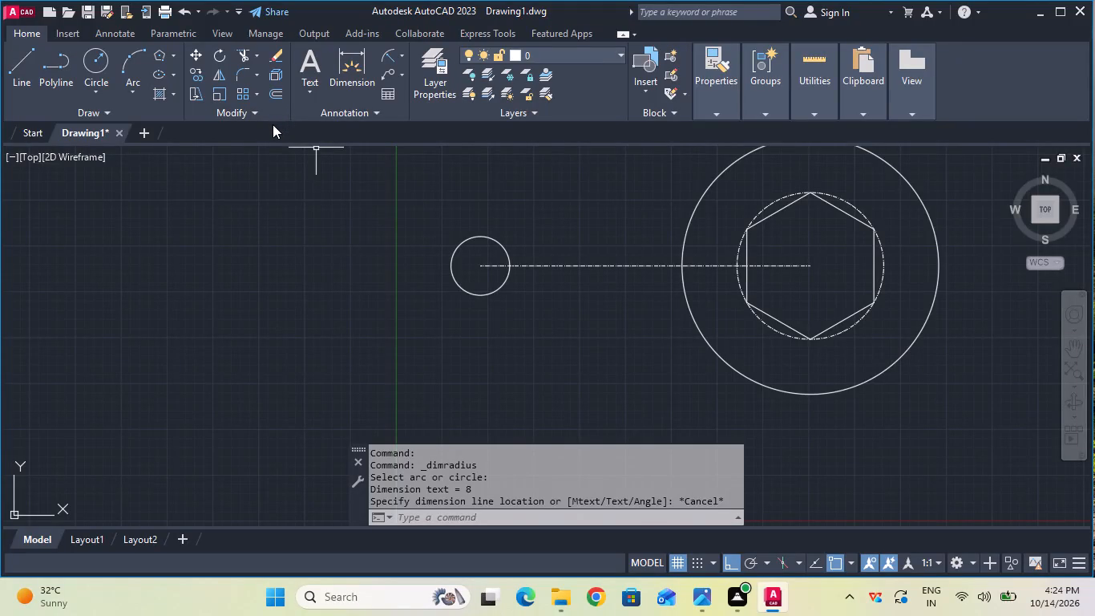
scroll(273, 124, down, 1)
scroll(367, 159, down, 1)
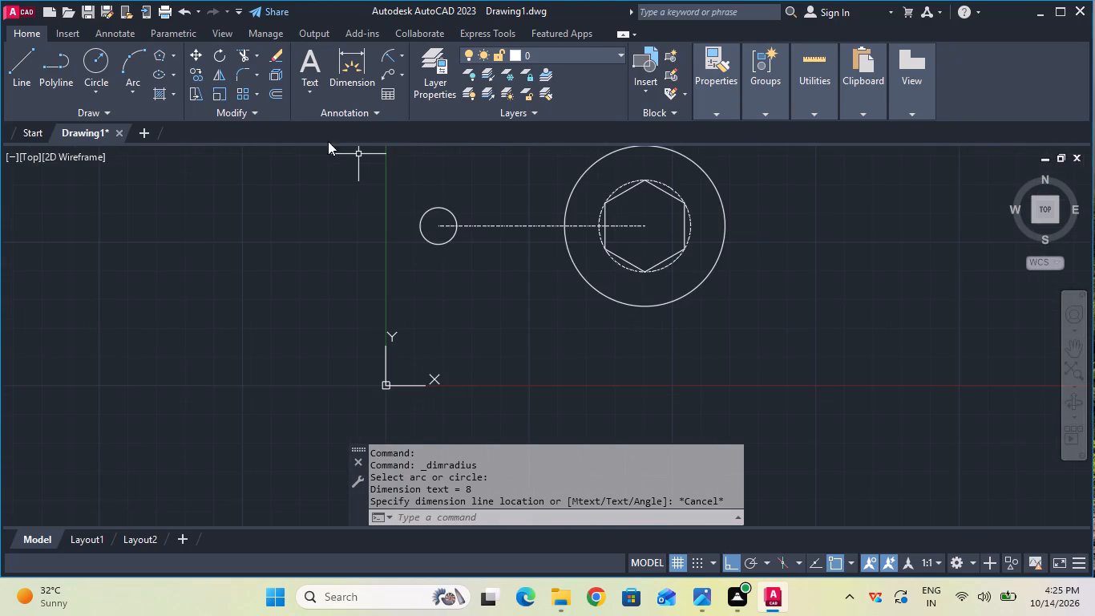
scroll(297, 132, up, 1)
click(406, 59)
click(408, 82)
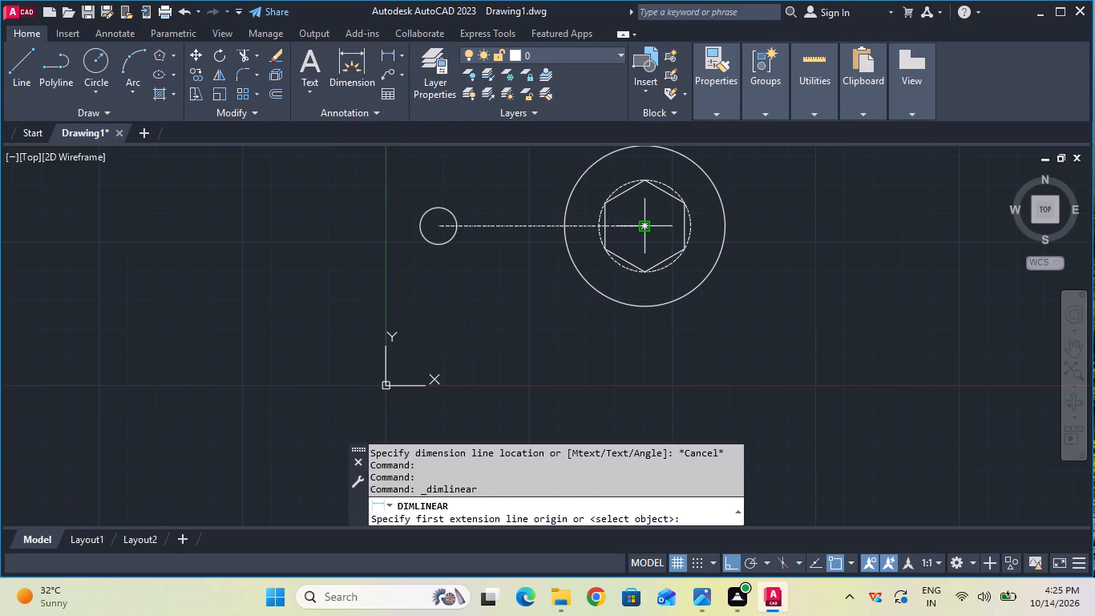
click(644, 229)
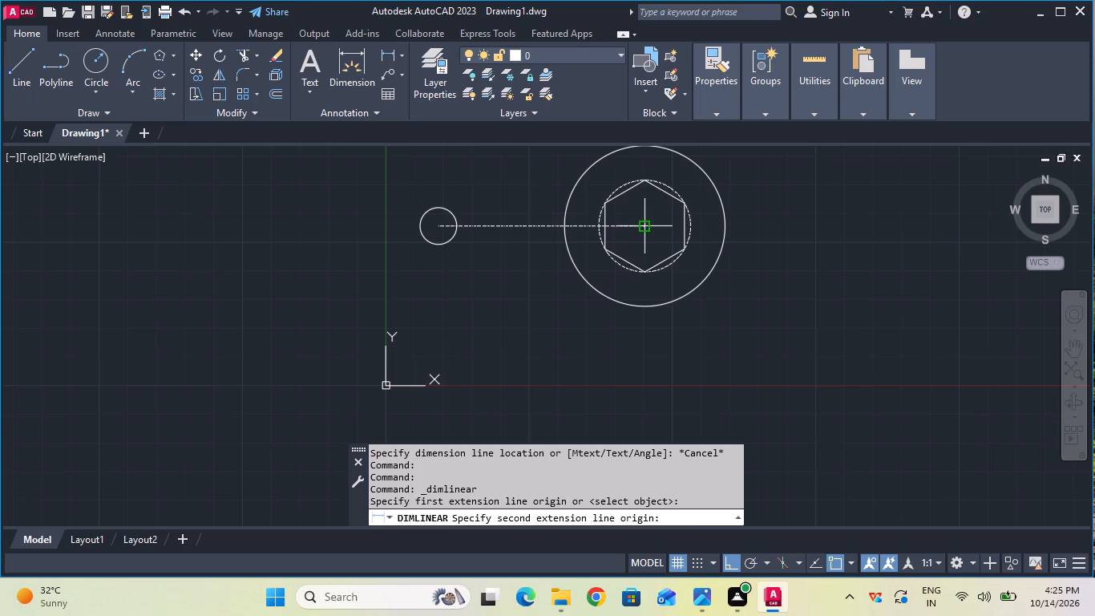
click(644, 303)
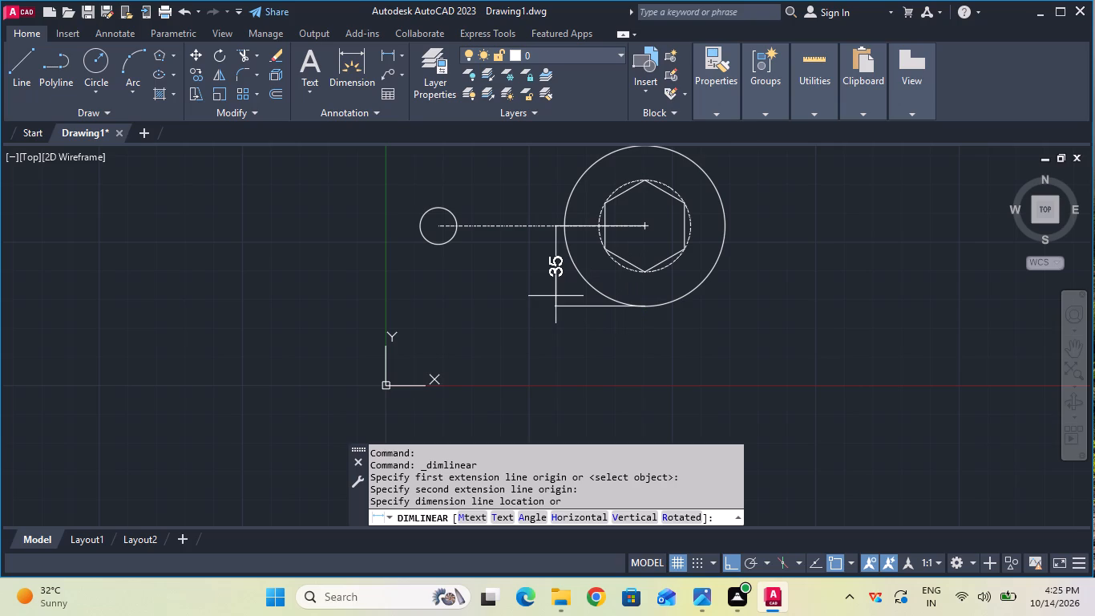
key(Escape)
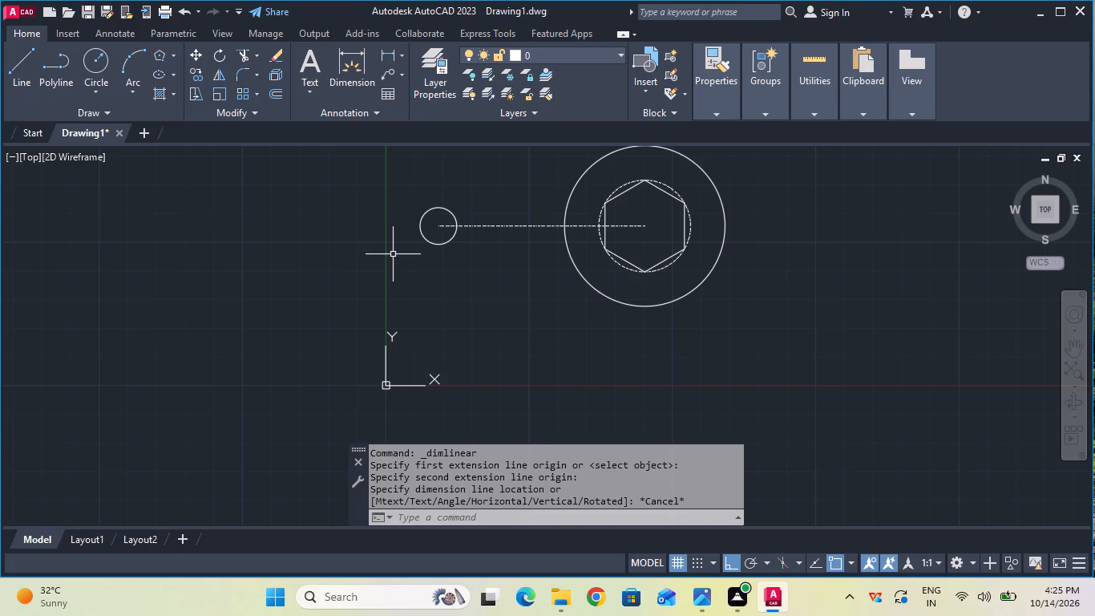
Extend the left end of the horizontal centre line to the far side of the 8 mm radius circle.
scroll(394, 254, up, 1)
scroll(394, 237, down, 1)
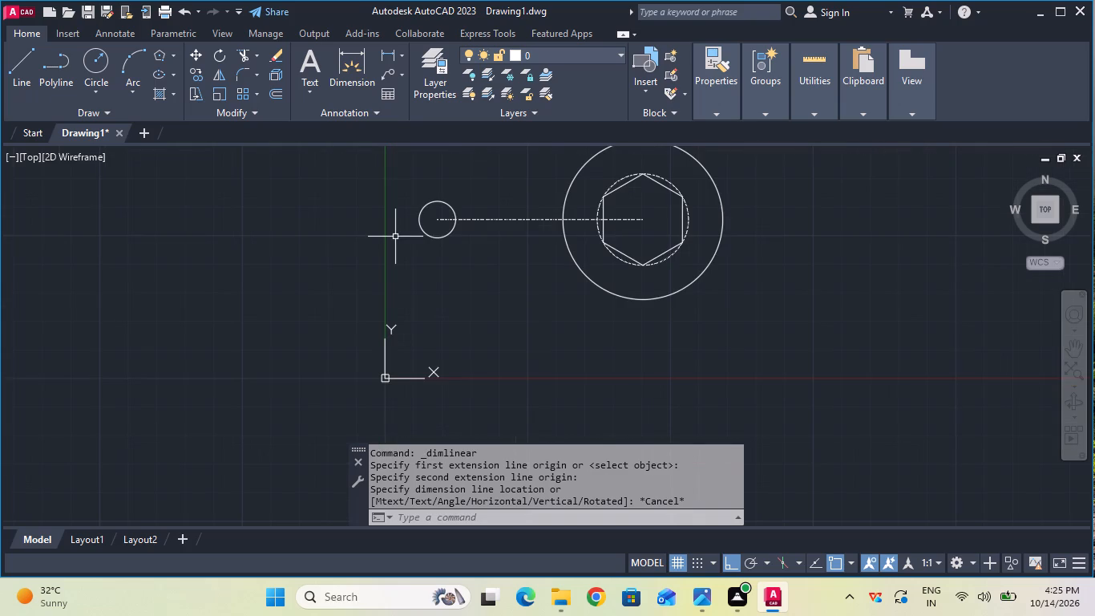
middle_drag(396, 236, 434, 355)
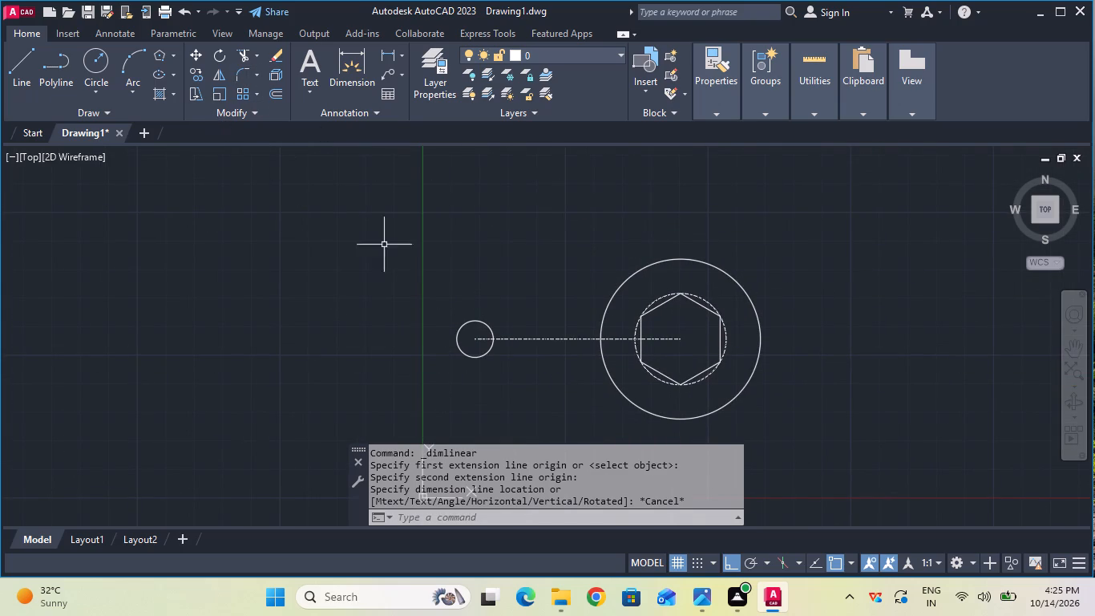
scroll(462, 337, up, 2)
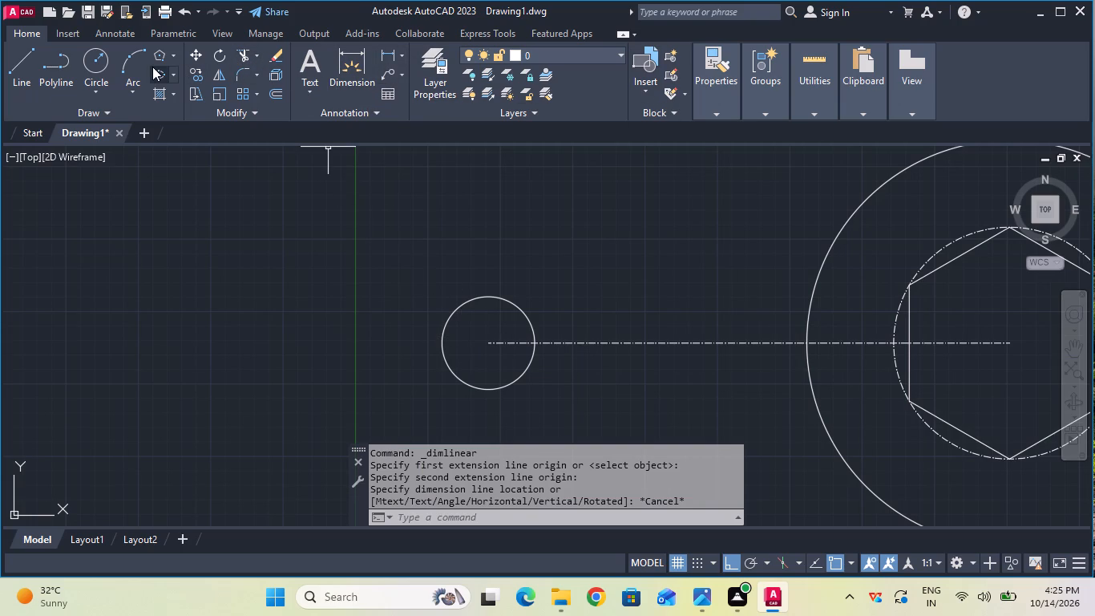
click(258, 56)
click(276, 120)
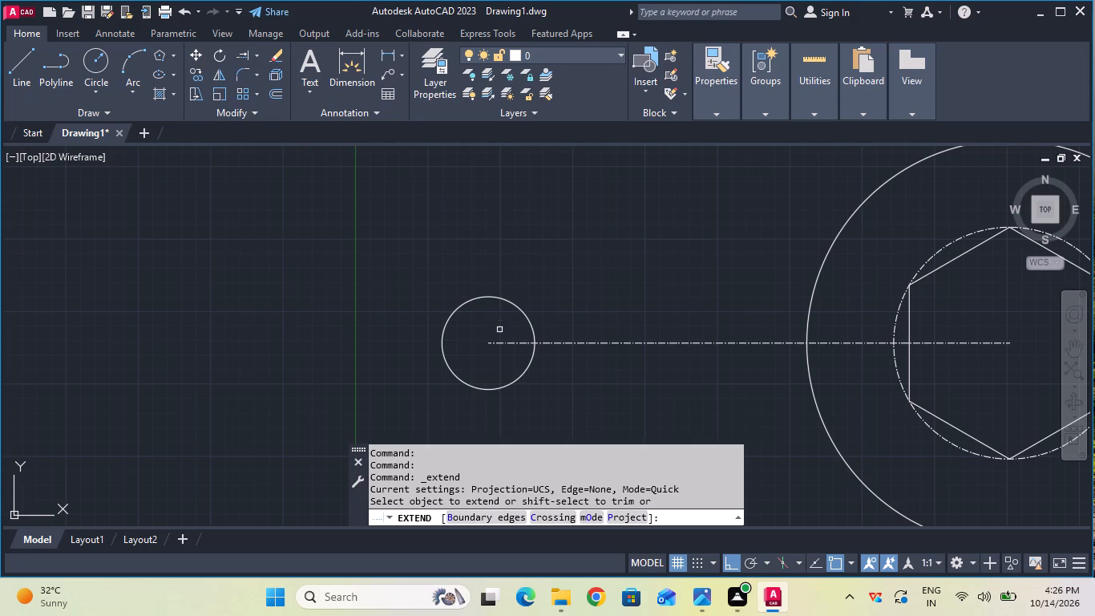
click(496, 342)
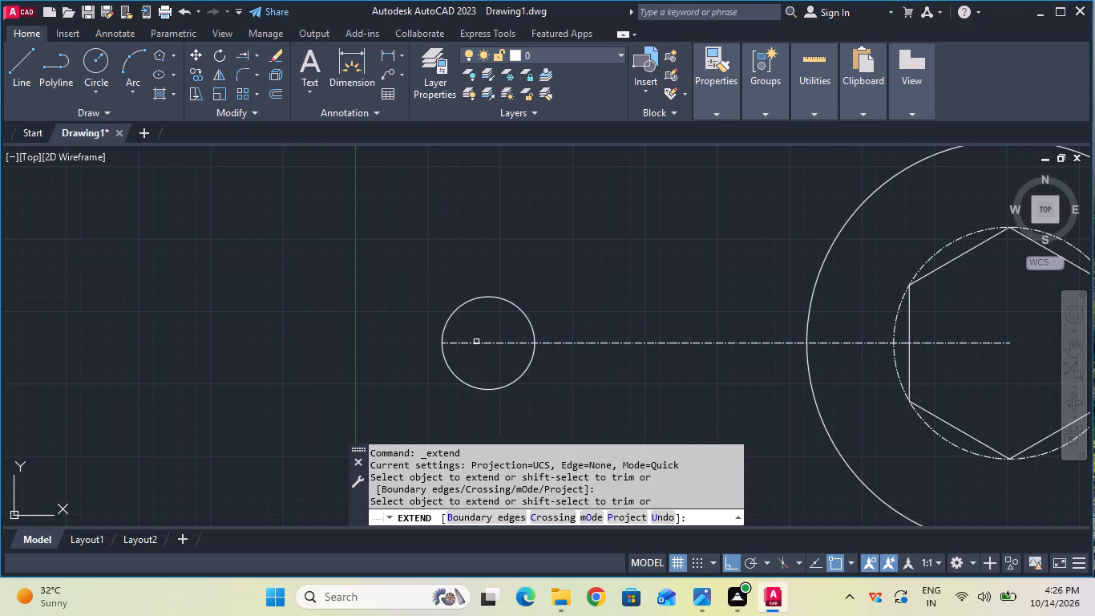
key(Escape)
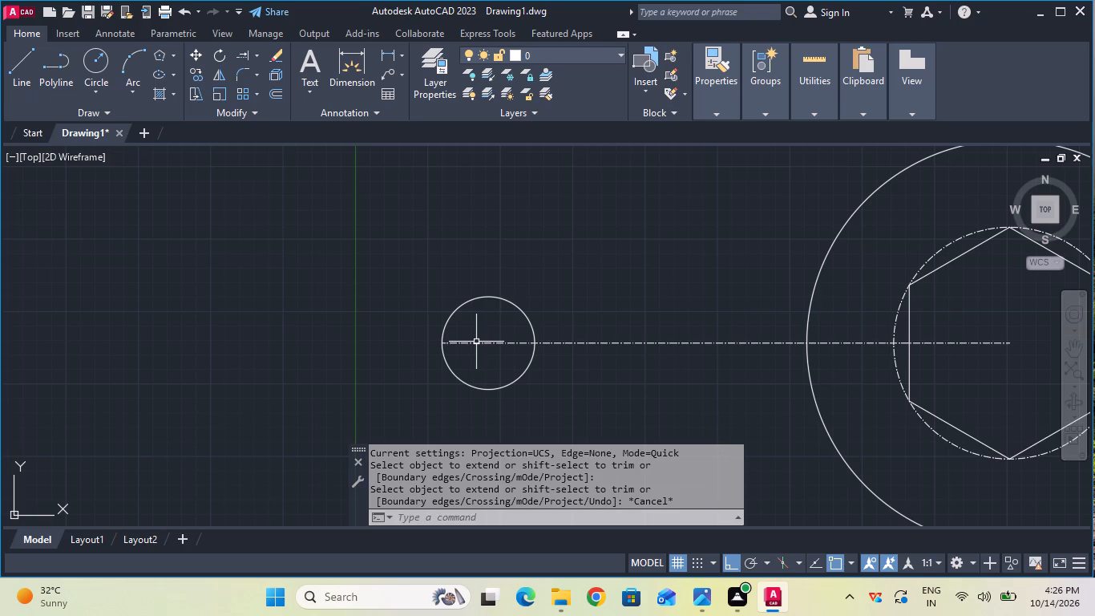
key(Escape)
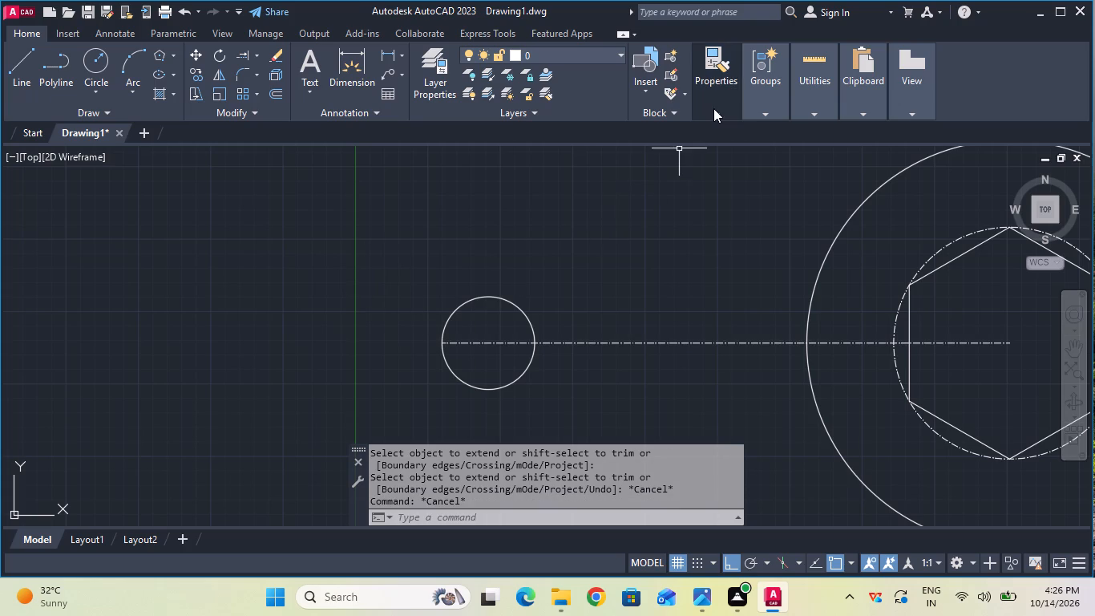
With CENTER as the current linetype, draw a 12 mm horizontal line outward from the small circle's left quadrant.
click(774, 175)
click(781, 220)
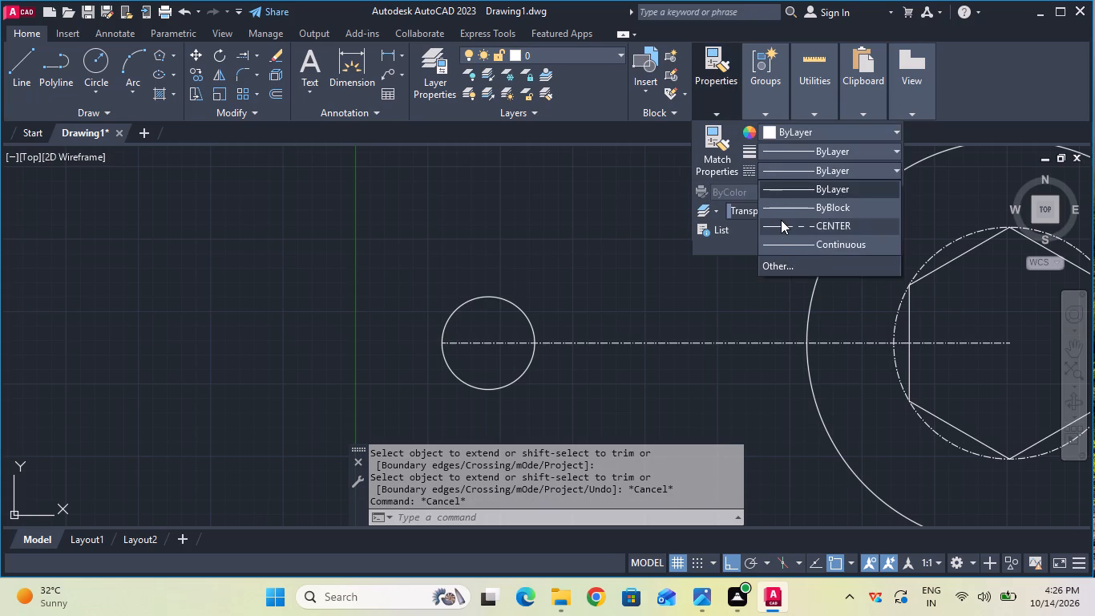
click(30, 80)
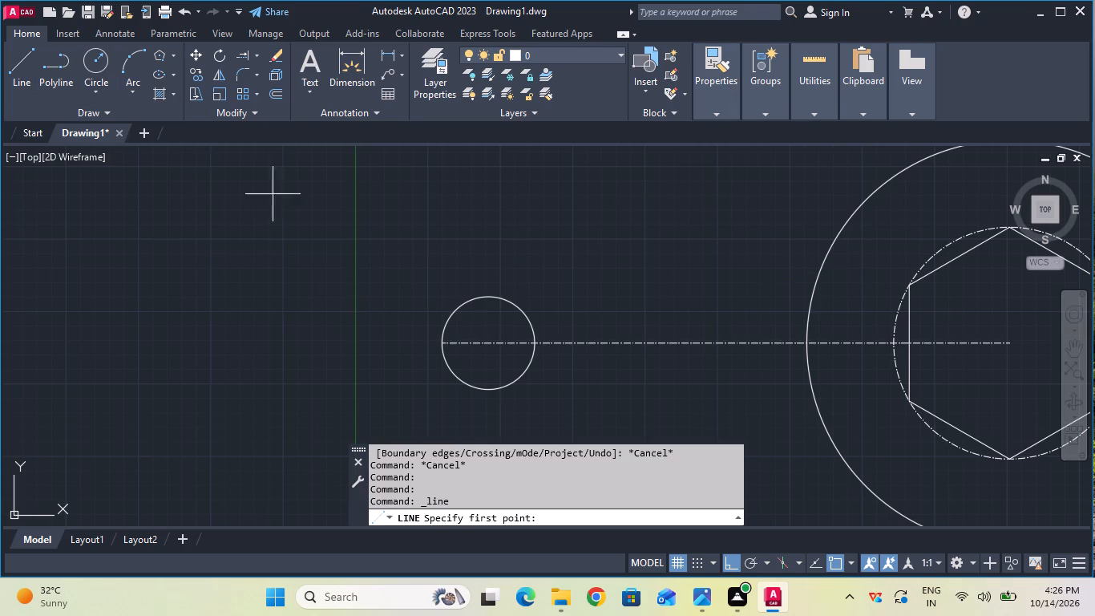
click(446, 340)
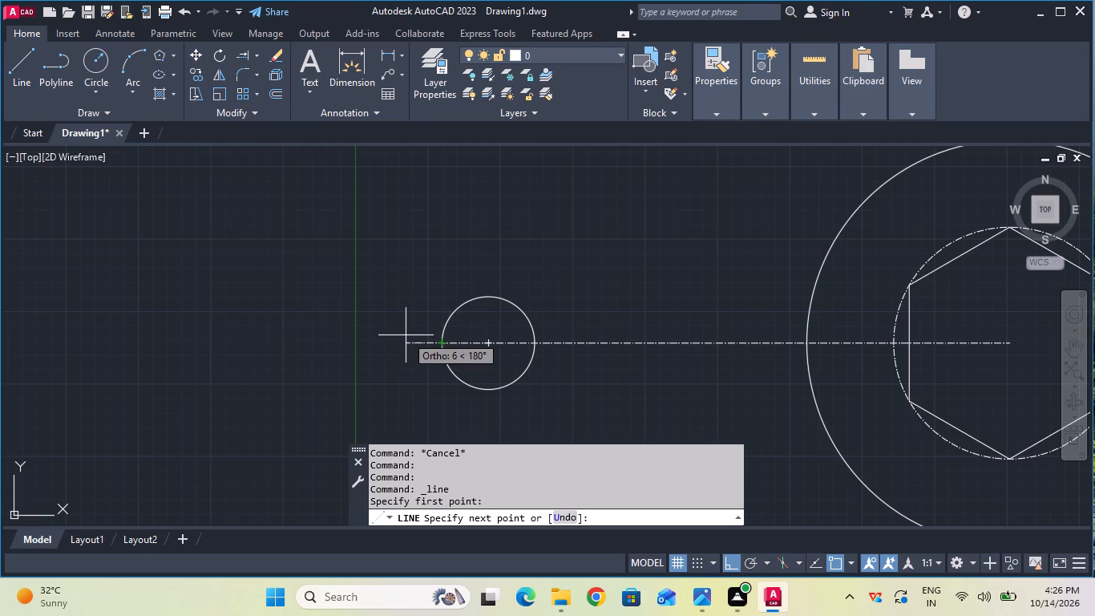
text(12)
key(Return)
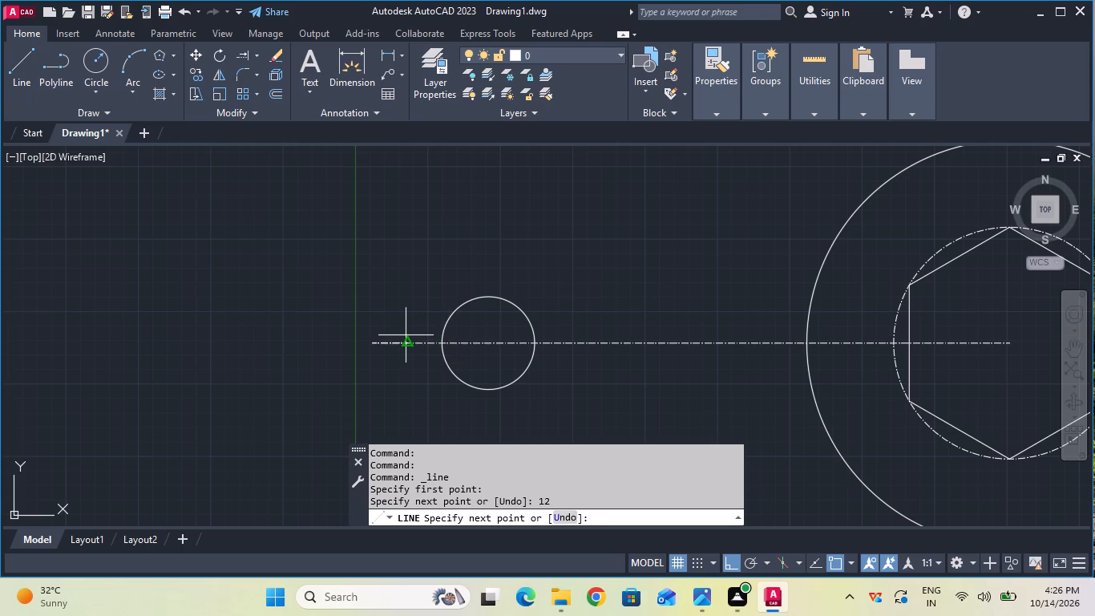
Set the current linetype for new objects back to ByLayer.
key(Escape)
scroll(406, 335, up, 1)
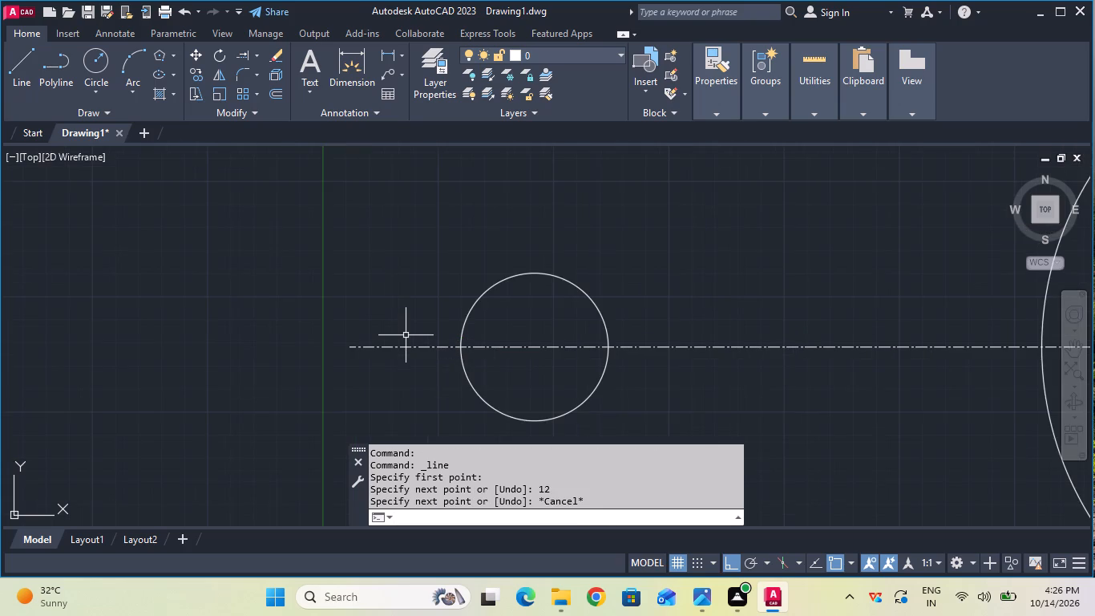
scroll(406, 335, down, 2)
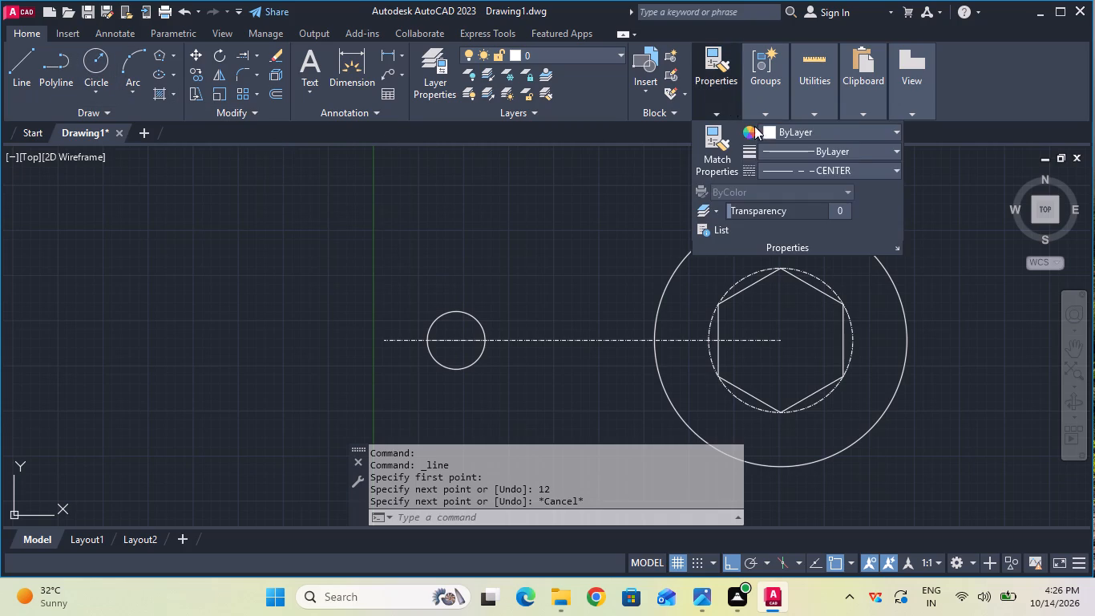
click(771, 167)
click(775, 185)
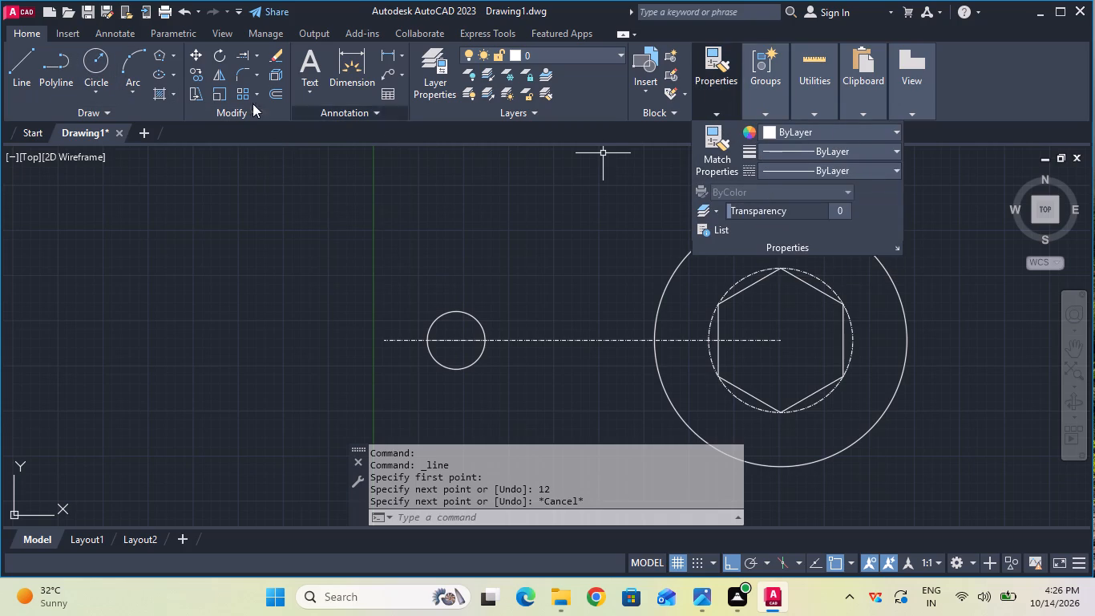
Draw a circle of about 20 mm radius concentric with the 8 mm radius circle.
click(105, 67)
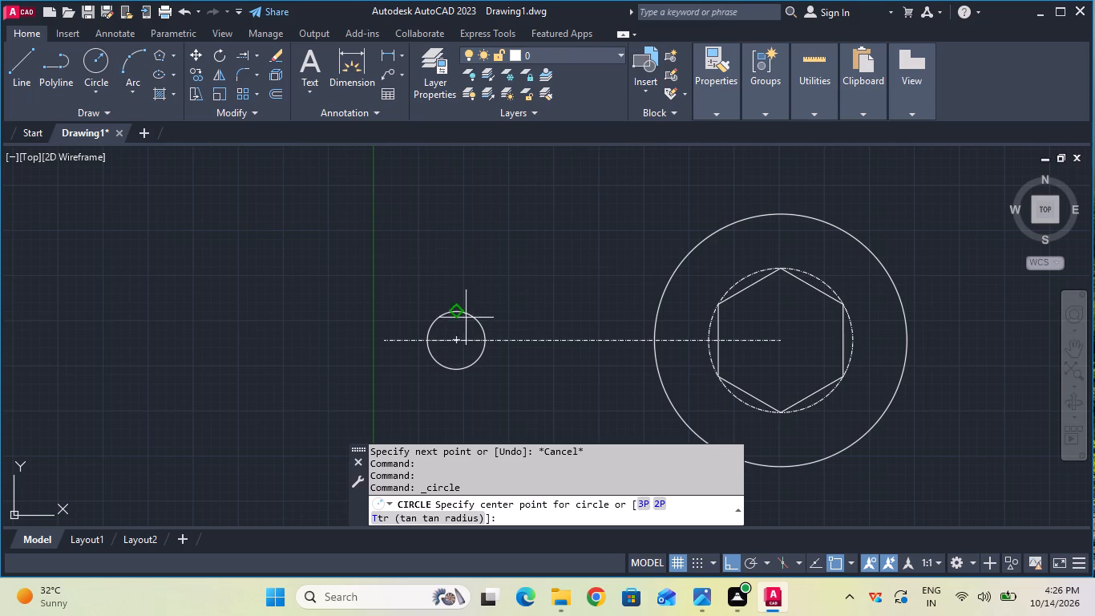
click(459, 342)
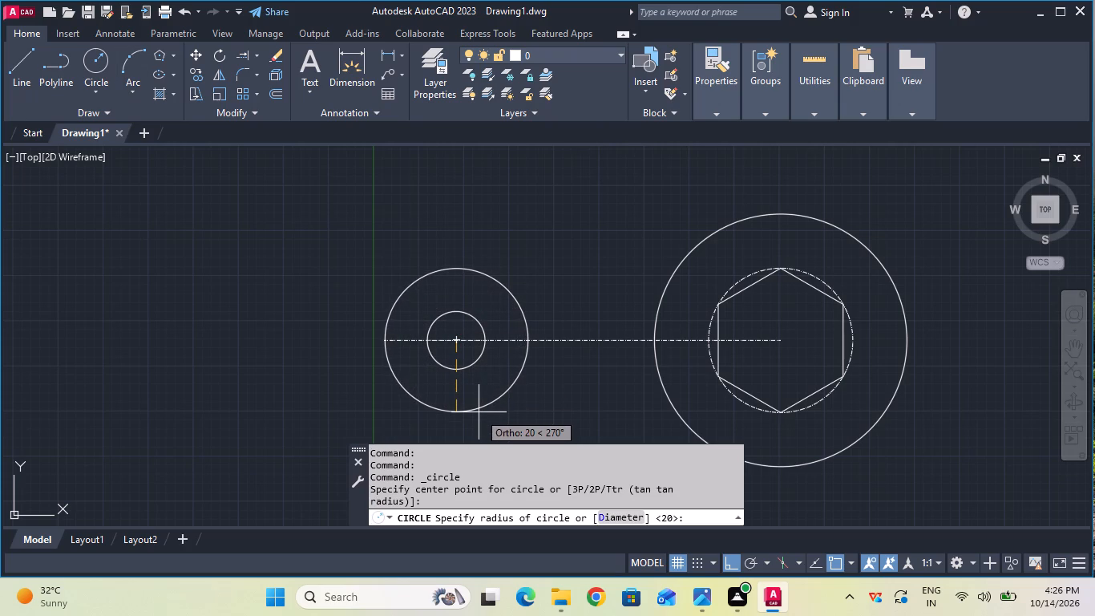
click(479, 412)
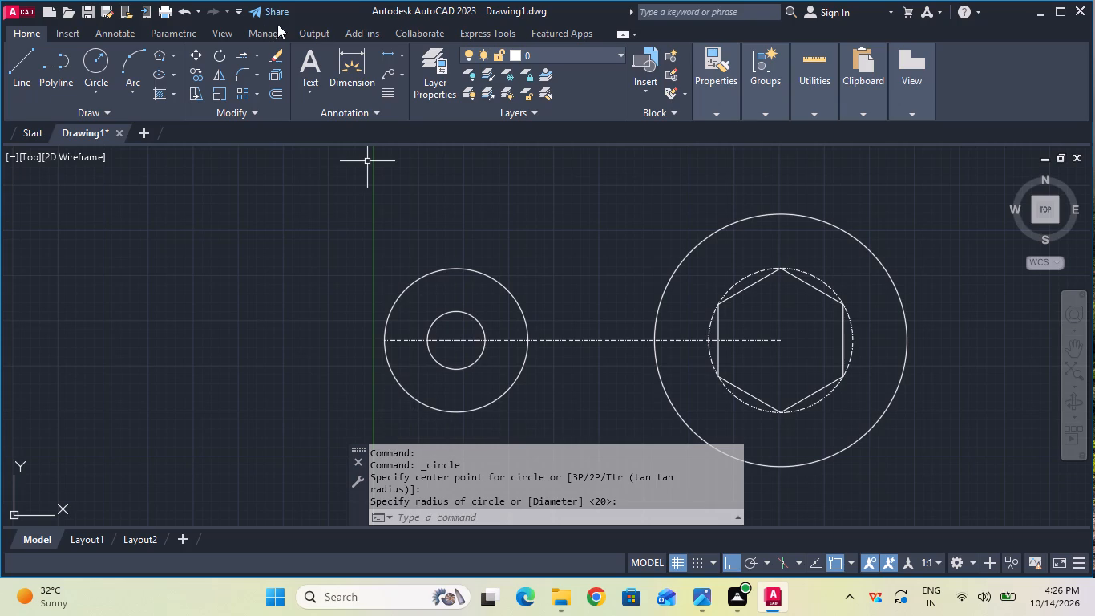
Check the horizontal distance from the new outer circle's left quadrant to the 35 mm radius circle's centre with a linear dimension.
click(387, 58)
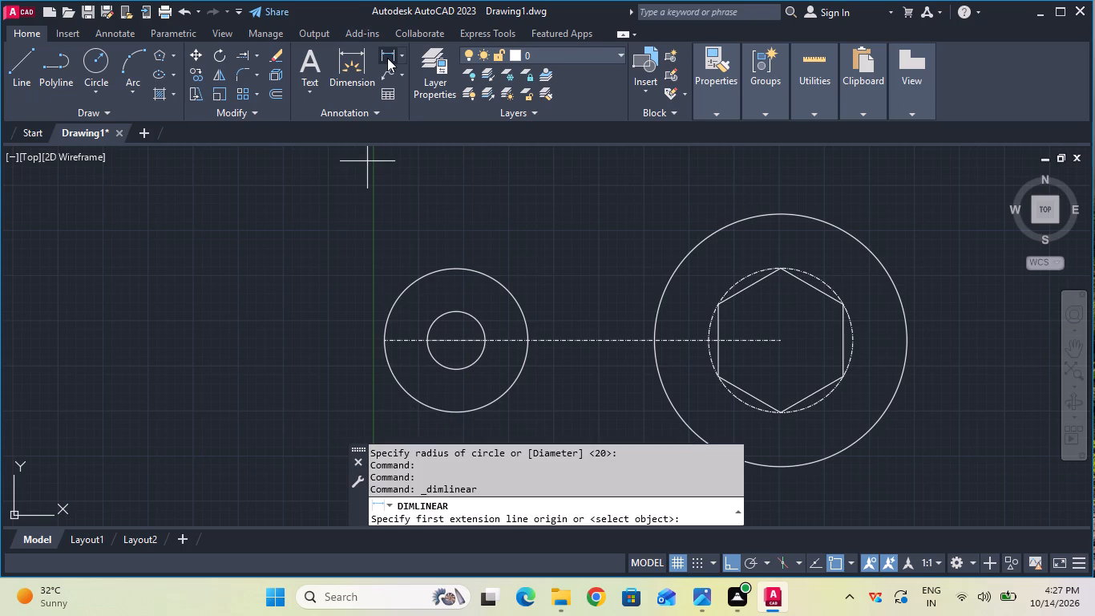
click(387, 339)
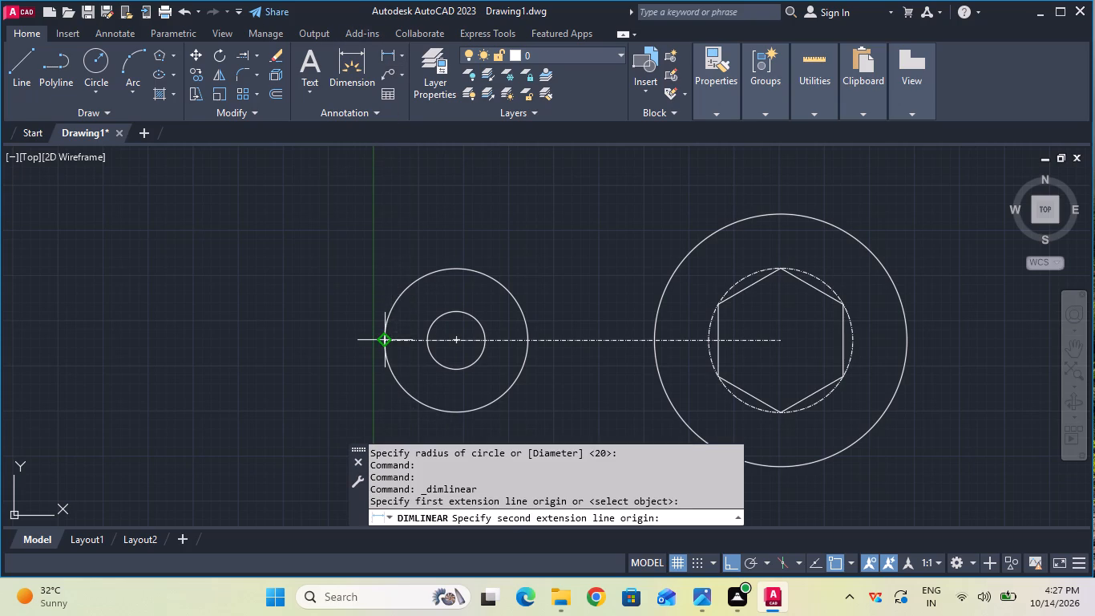
click(787, 339)
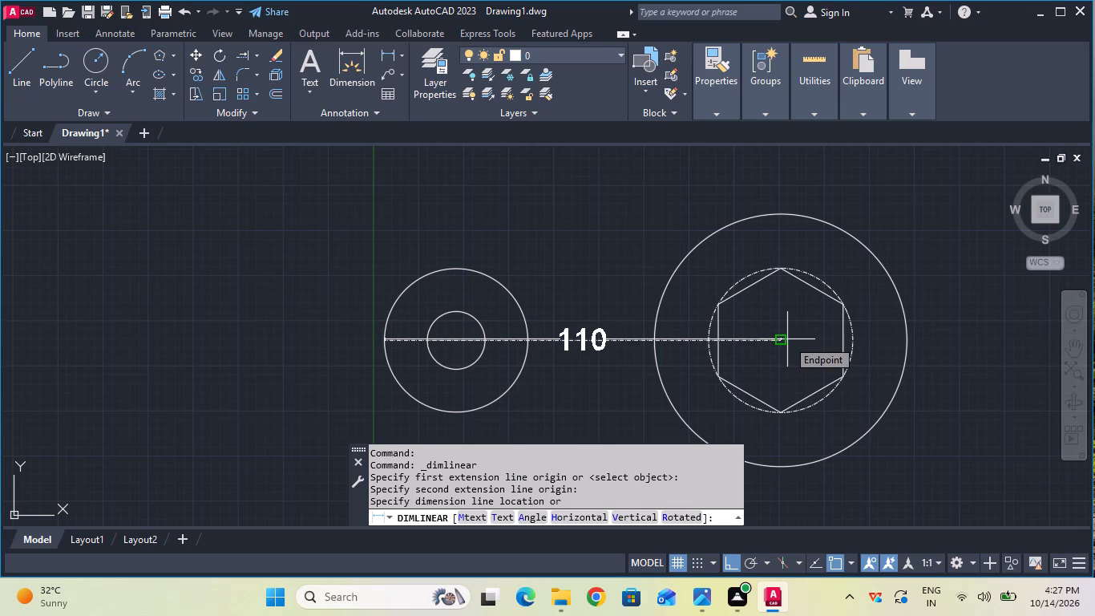
key(Escape)
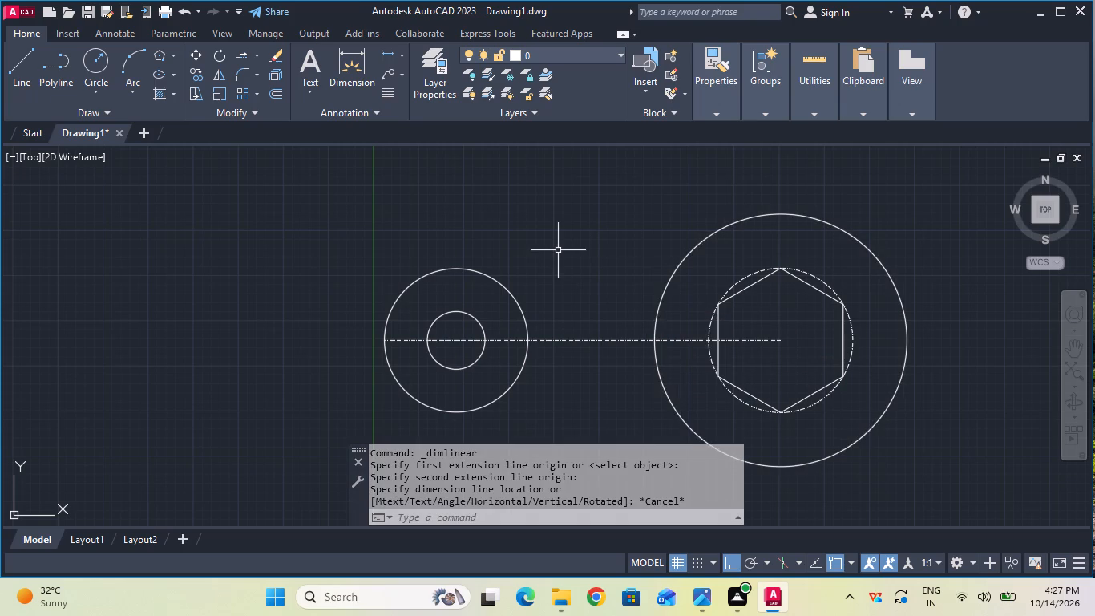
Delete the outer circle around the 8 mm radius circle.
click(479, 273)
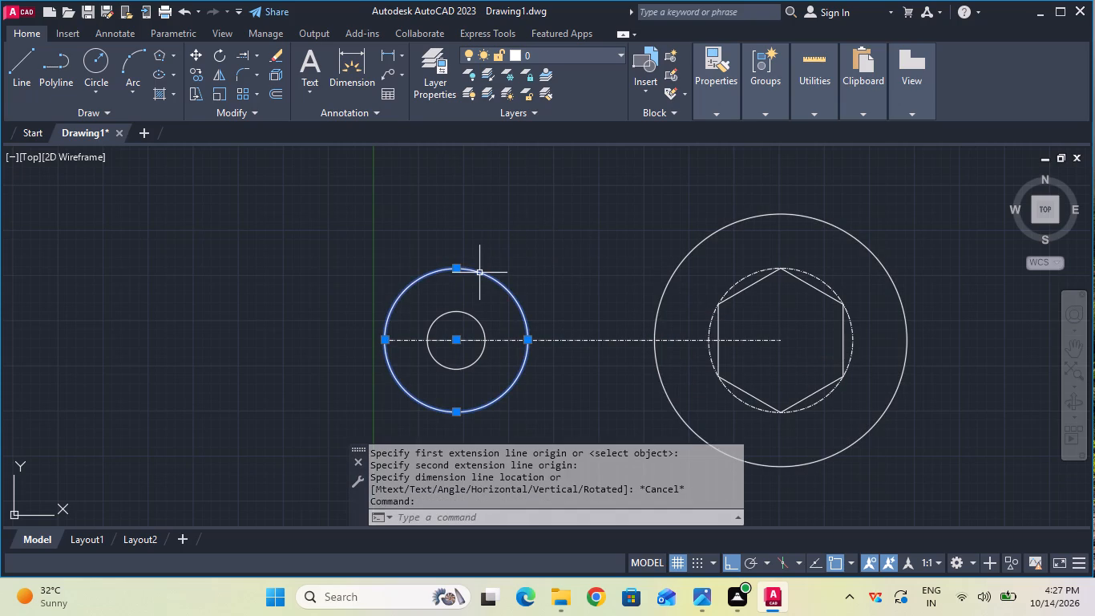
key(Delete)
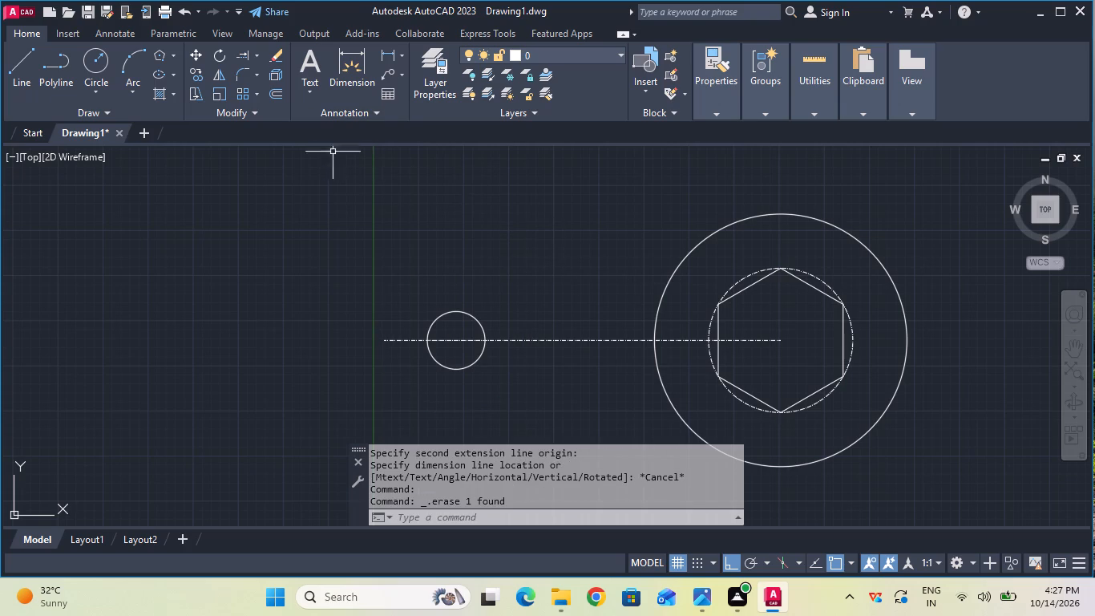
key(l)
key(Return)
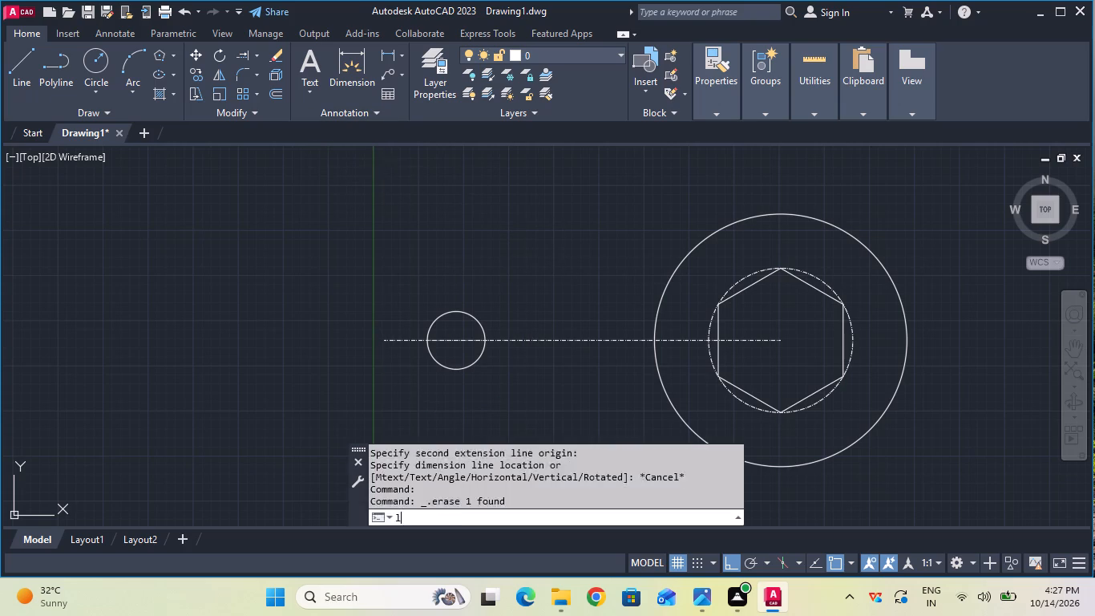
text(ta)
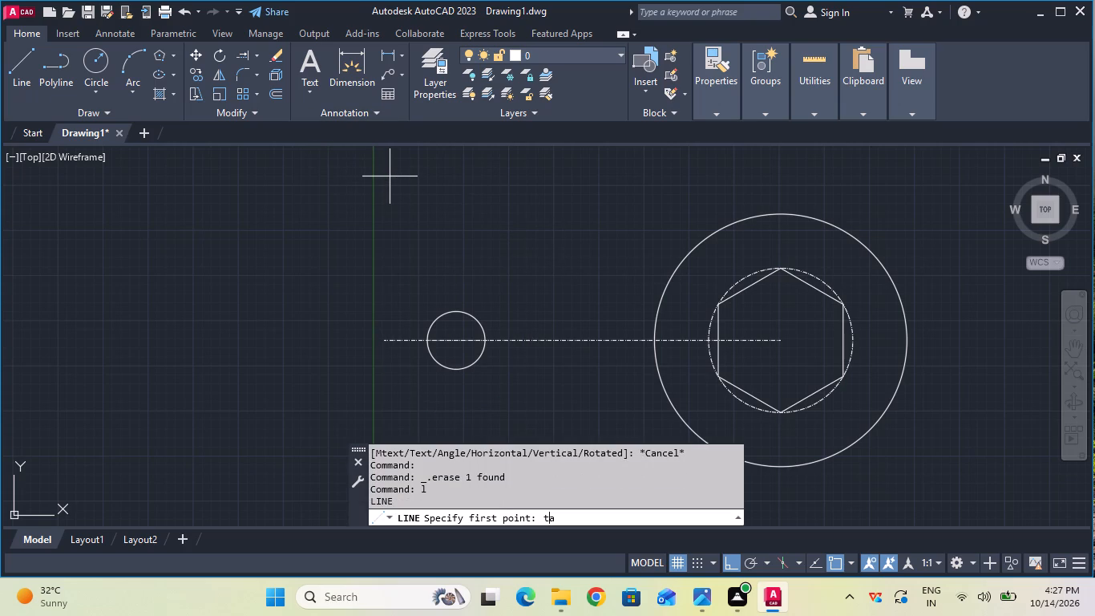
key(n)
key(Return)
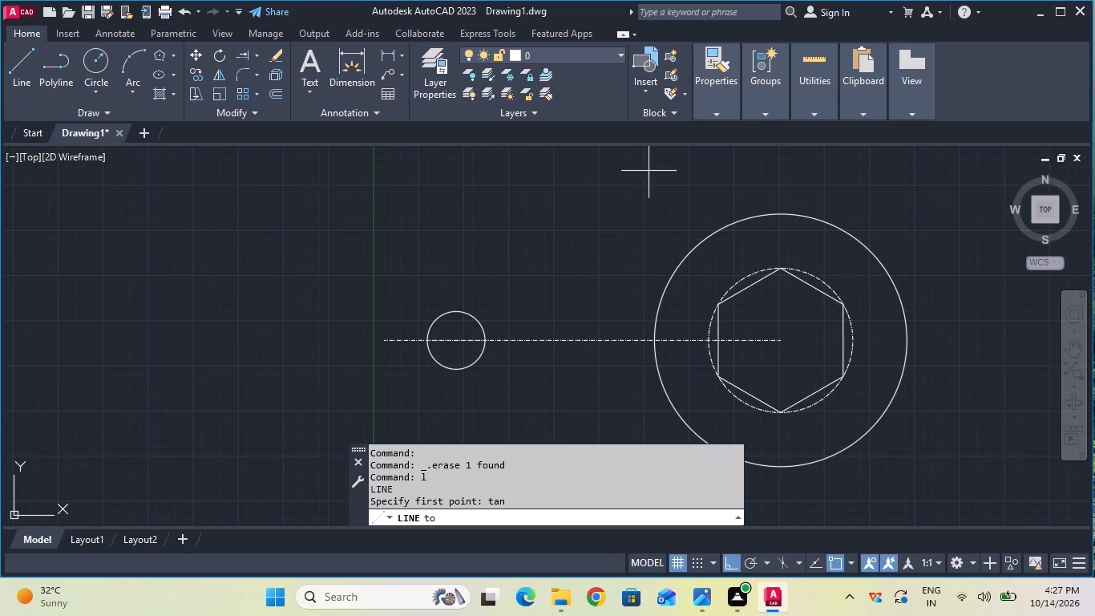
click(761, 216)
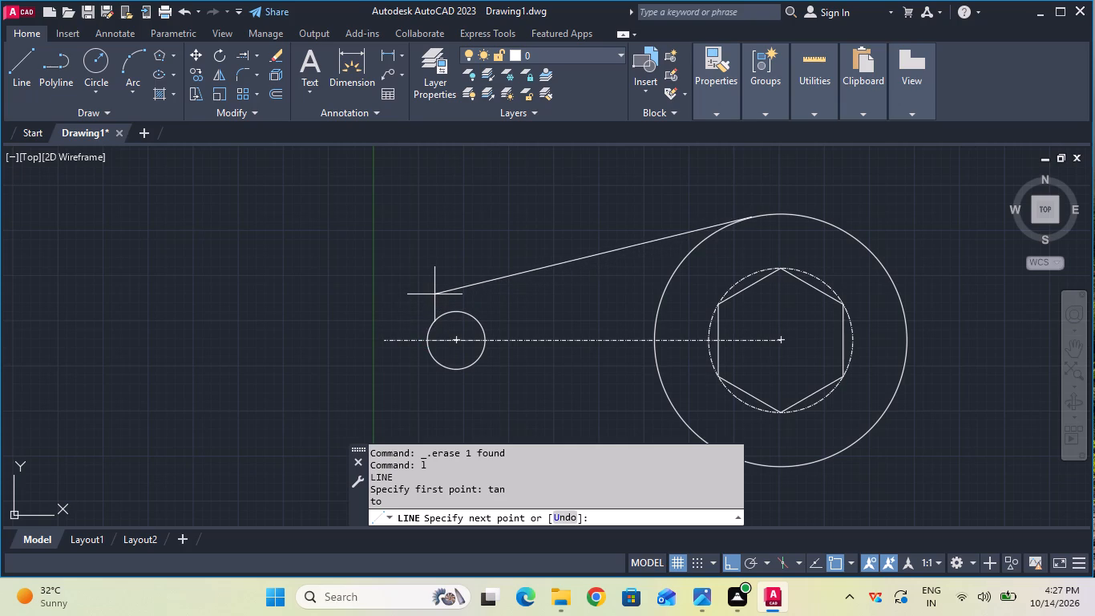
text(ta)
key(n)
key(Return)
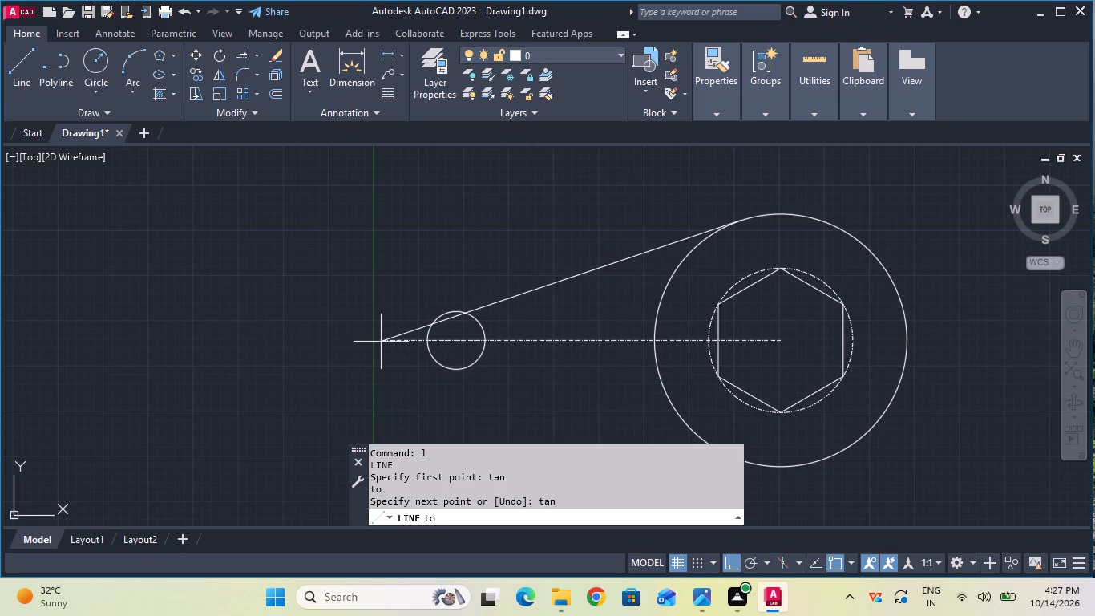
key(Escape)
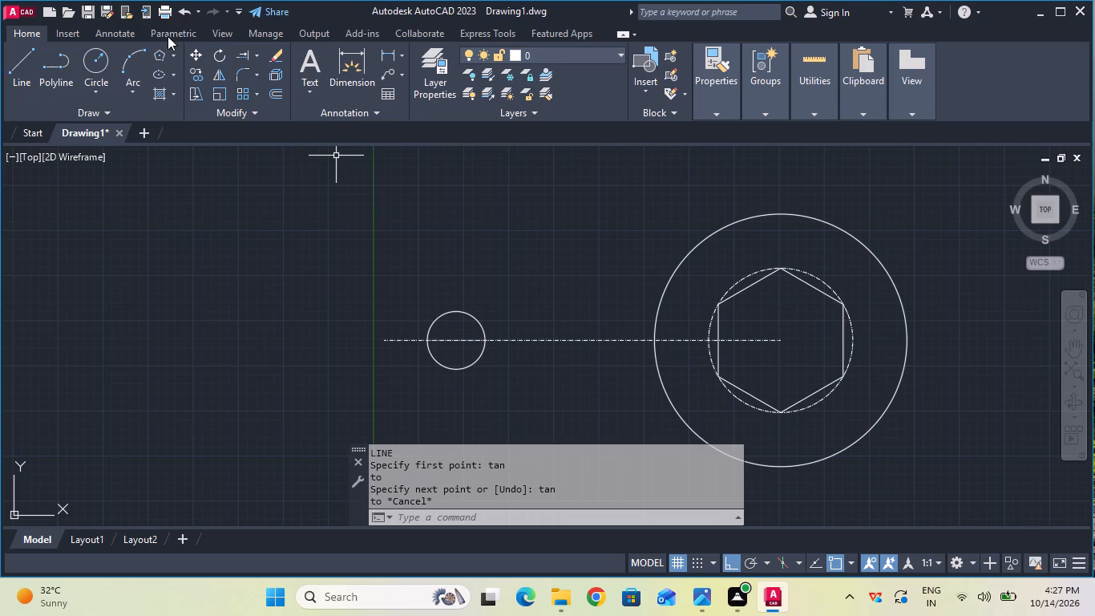
Draw a circle of about 20 mm radius centred on the 8 mm radius circle.
click(87, 66)
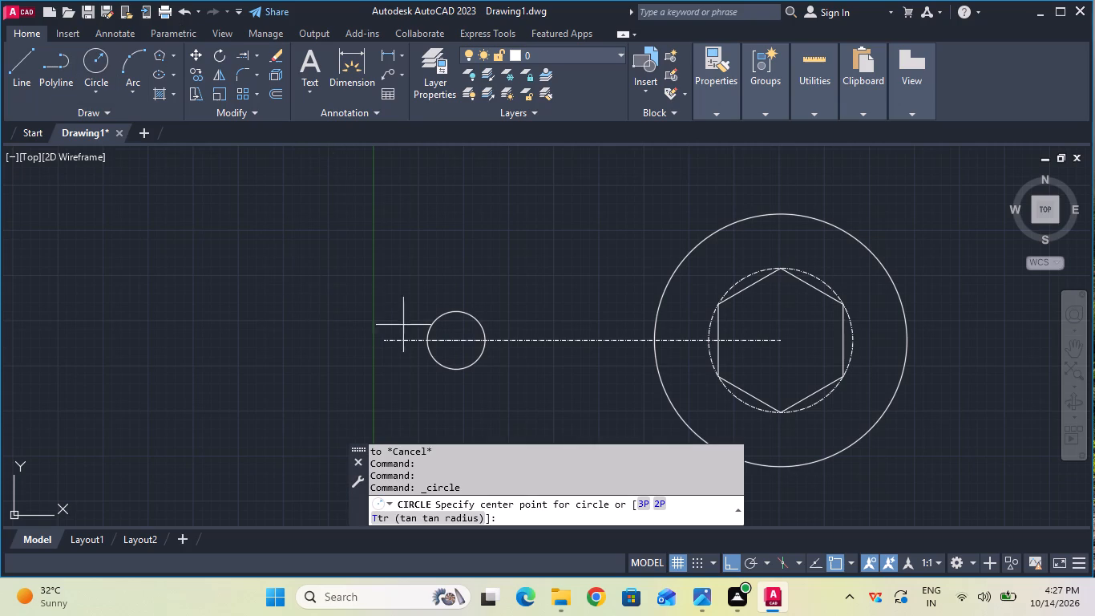
click(453, 341)
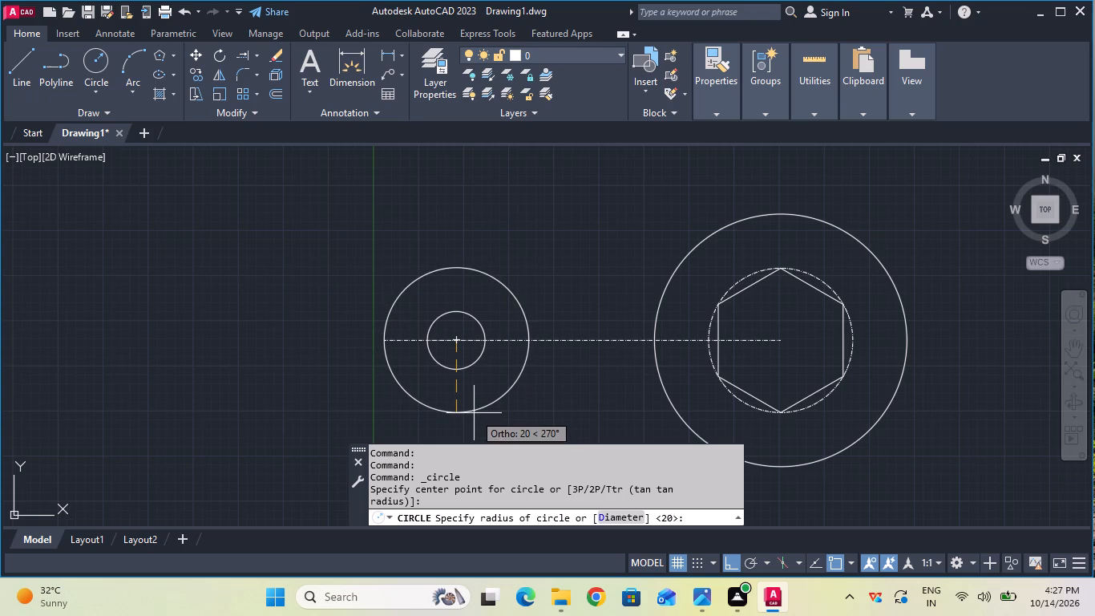
click(474, 413)
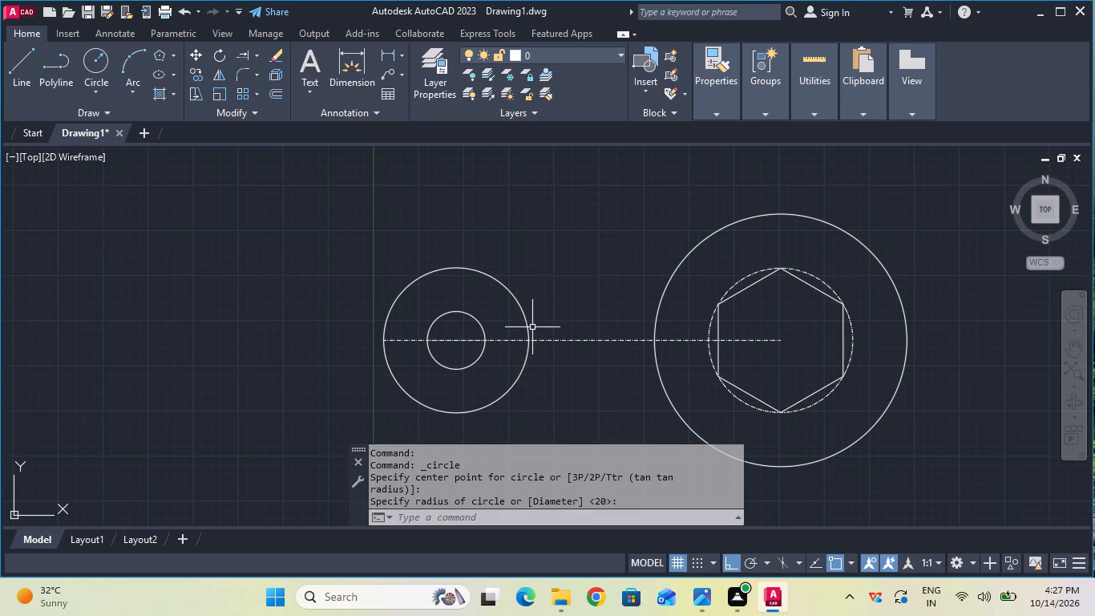
key(Escape)
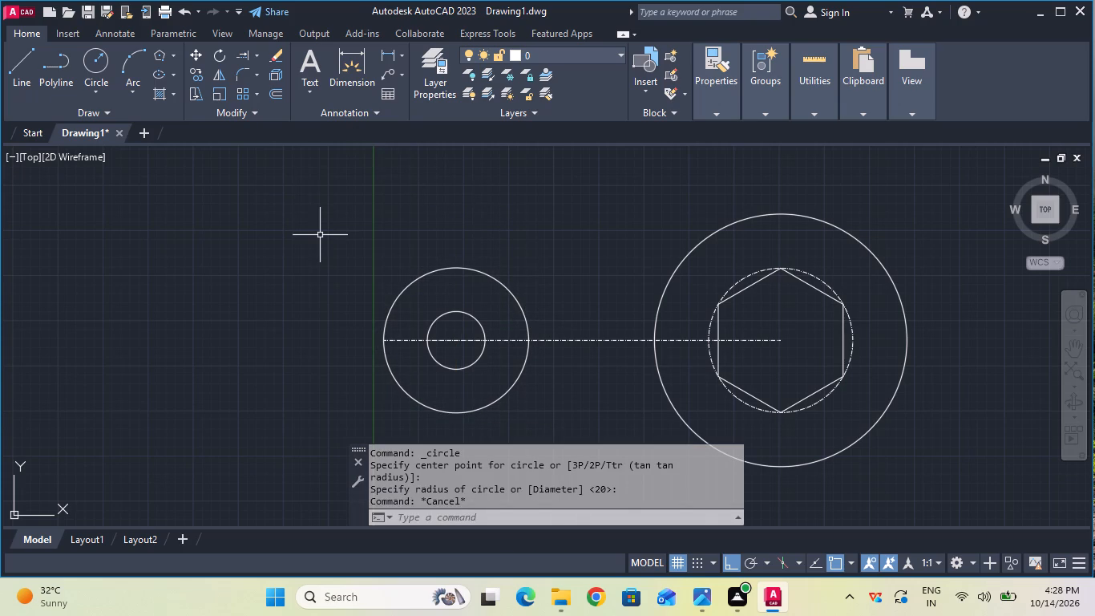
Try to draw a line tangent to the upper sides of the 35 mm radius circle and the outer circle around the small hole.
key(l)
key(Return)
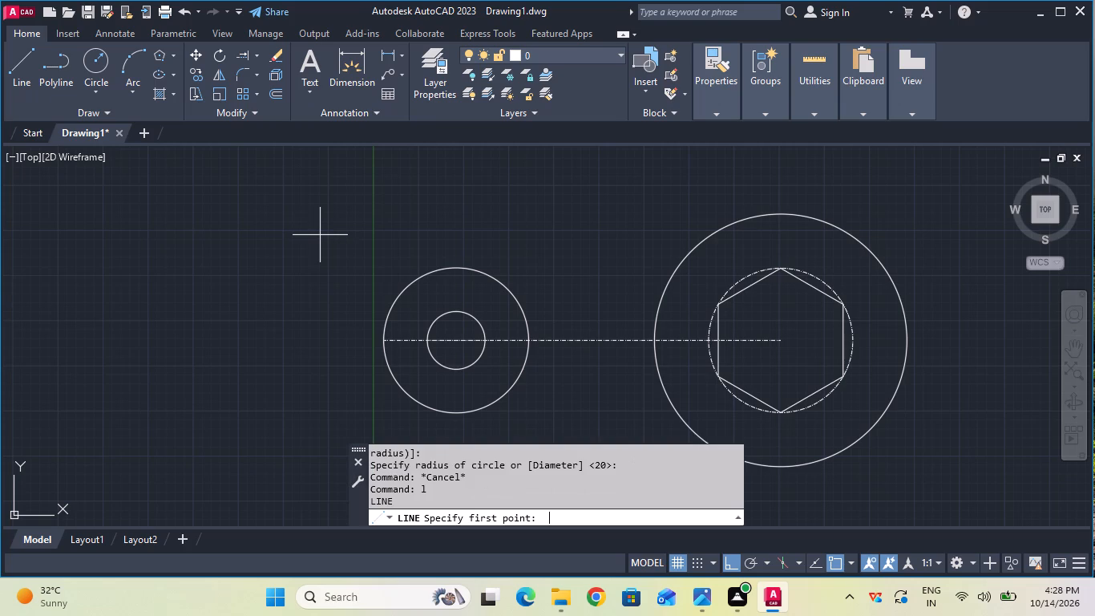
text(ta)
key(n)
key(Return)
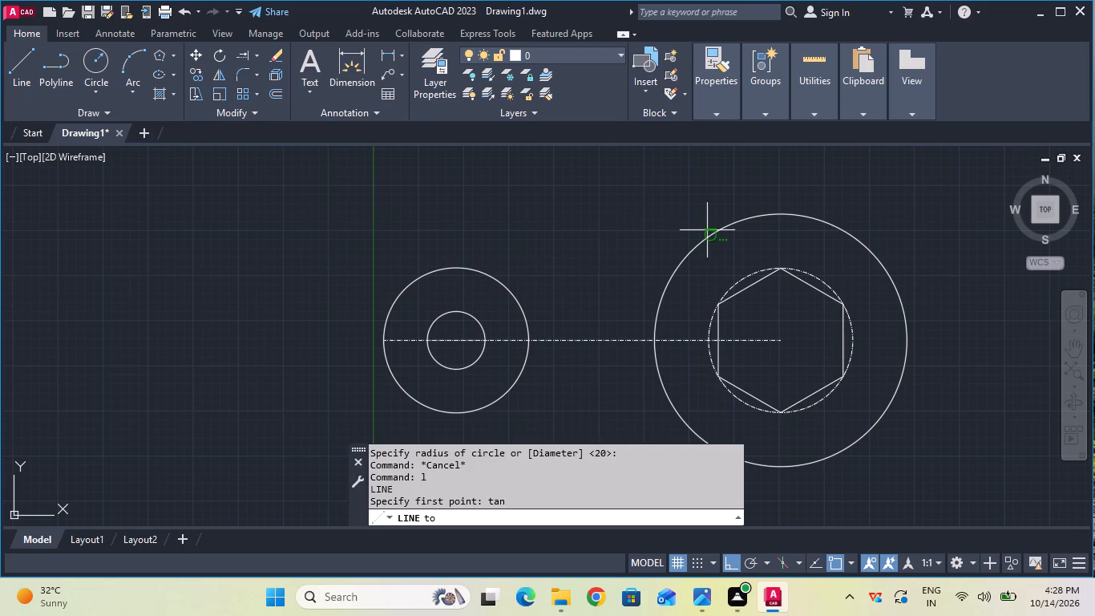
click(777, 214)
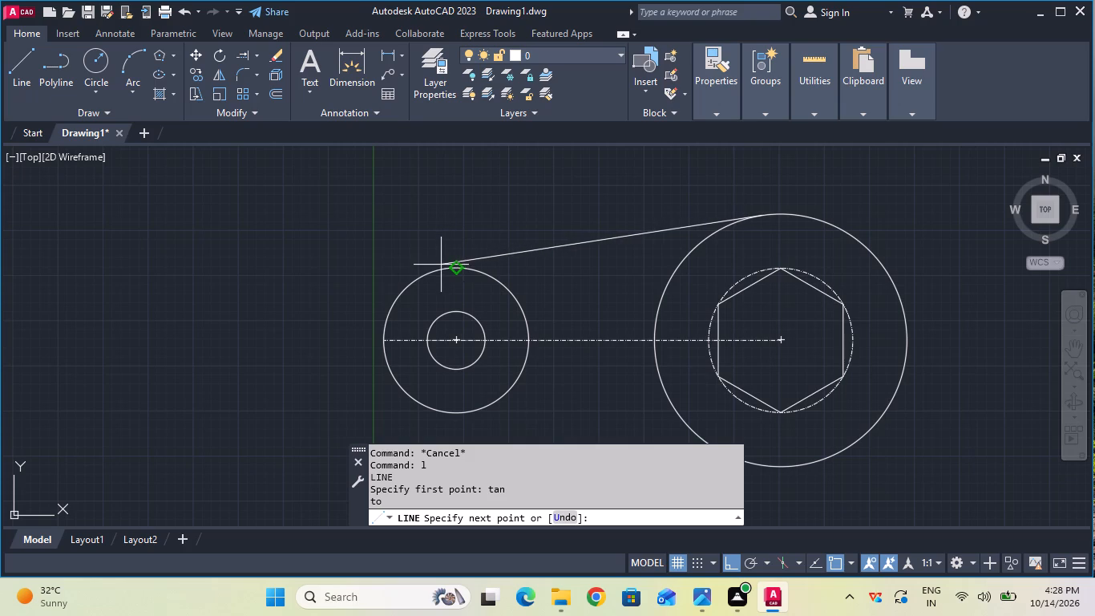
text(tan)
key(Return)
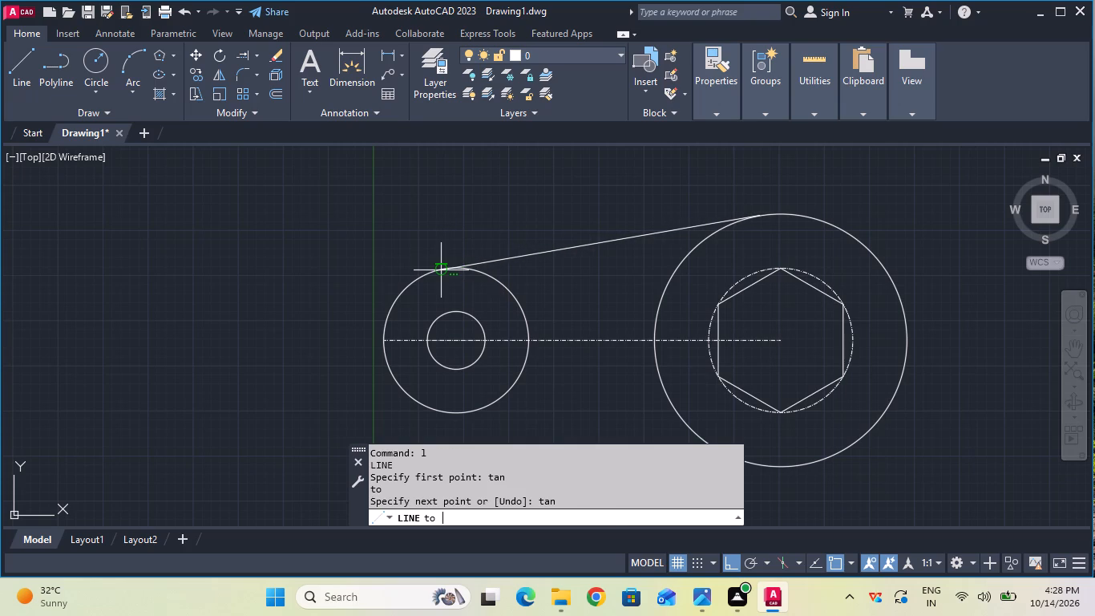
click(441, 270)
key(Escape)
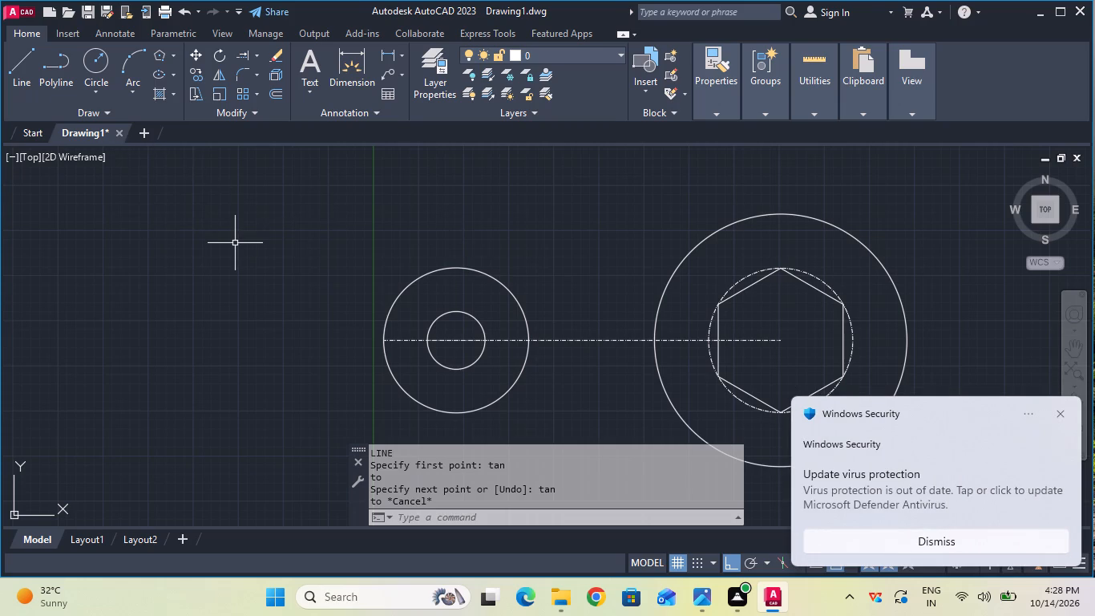
Draw a line tangent to the upper sides of the 35 mm radius circle and the outer circle around the small hole.
key(l)
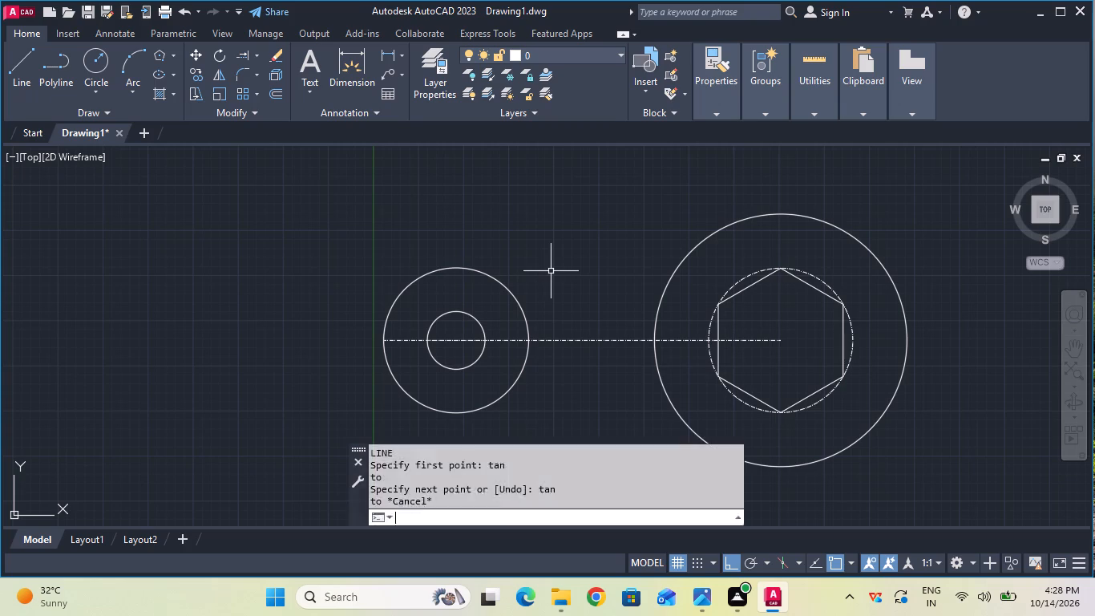
key(Return)
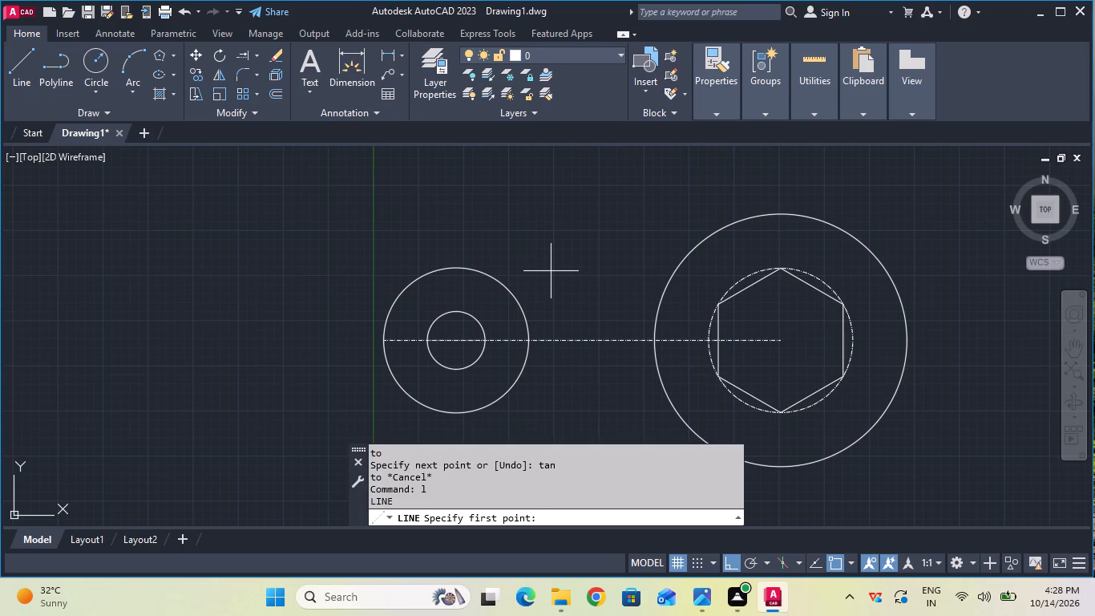
text(tan)
key(Return)
click(758, 216)
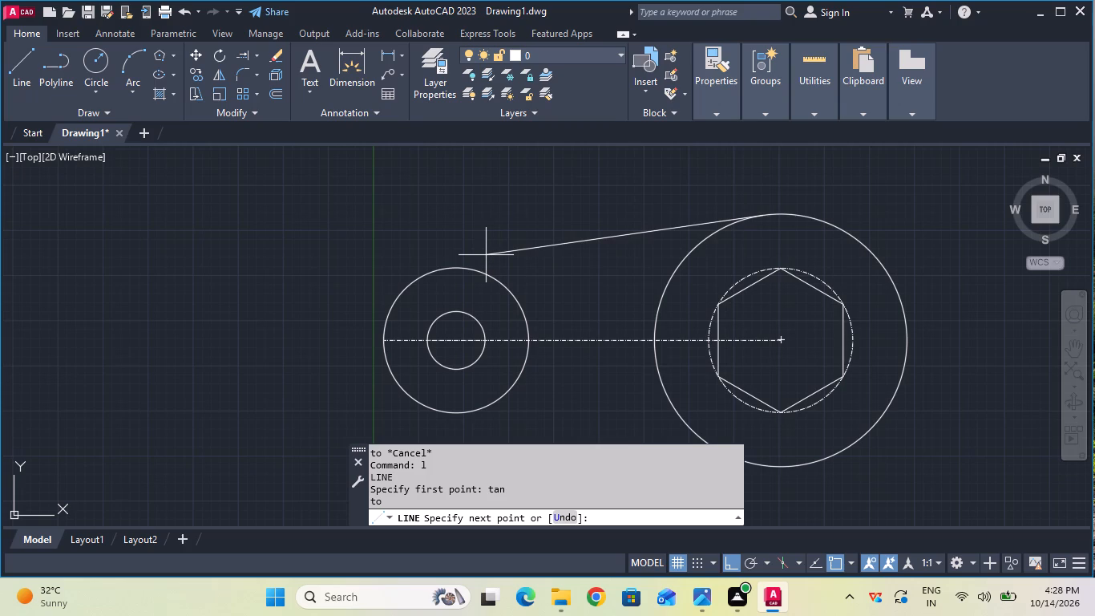
text(ta)
key(n)
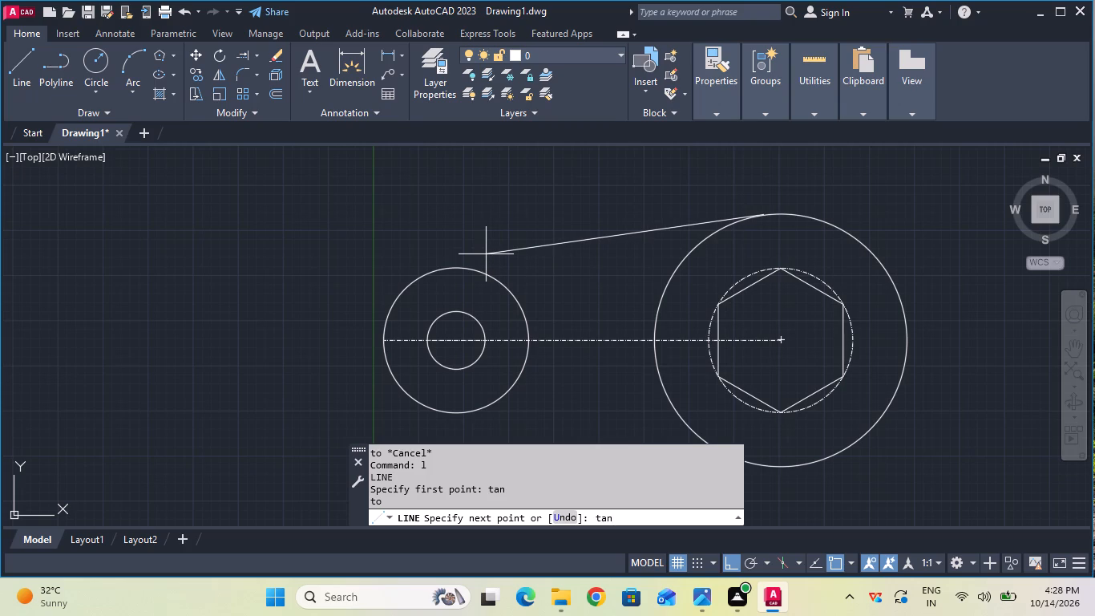
key(Return)
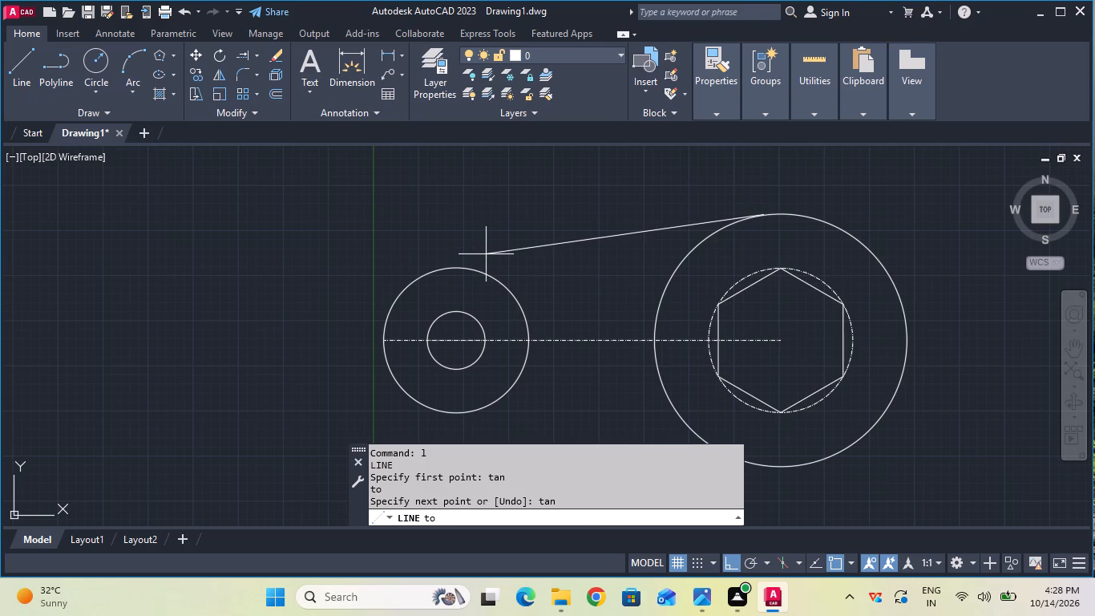
click(448, 270)
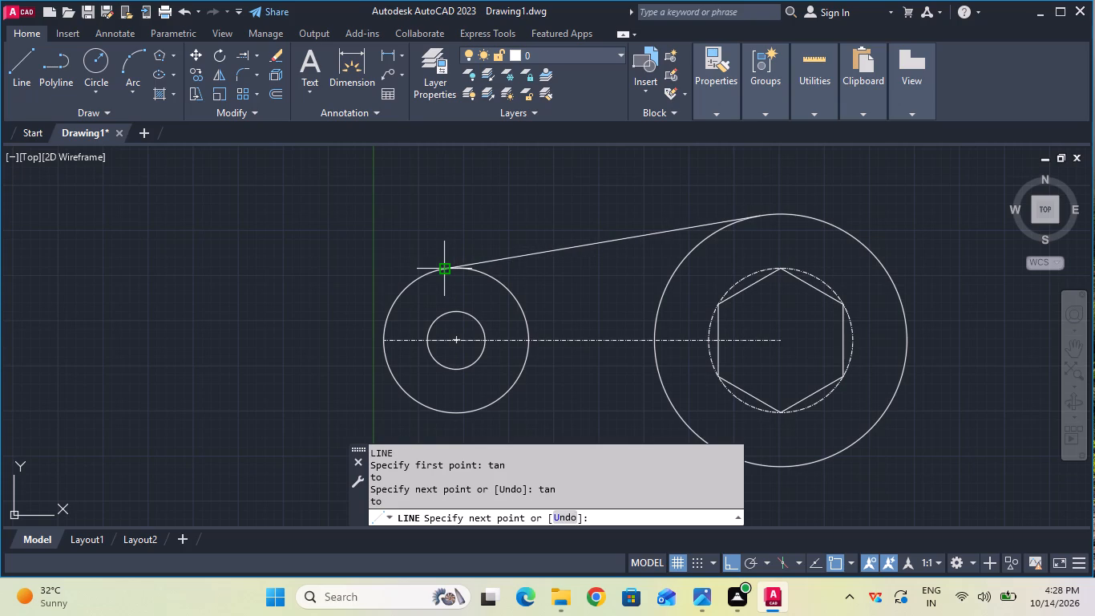
key(Escape)
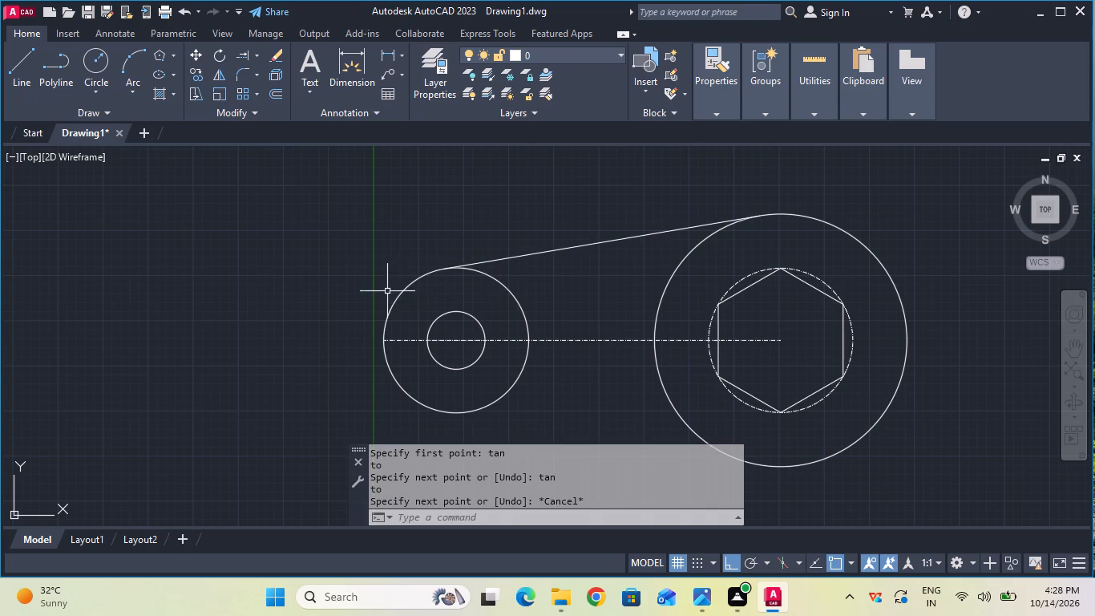
Draw a line tangent to the lower sides of the 35 mm radius circle and the outer circle around the small hole.
scroll(554, 324, up, 1)
middle_drag(554, 324, 561, 164)
scroll(561, 164, down, 2)
middle_drag(561, 164, 543, 268)
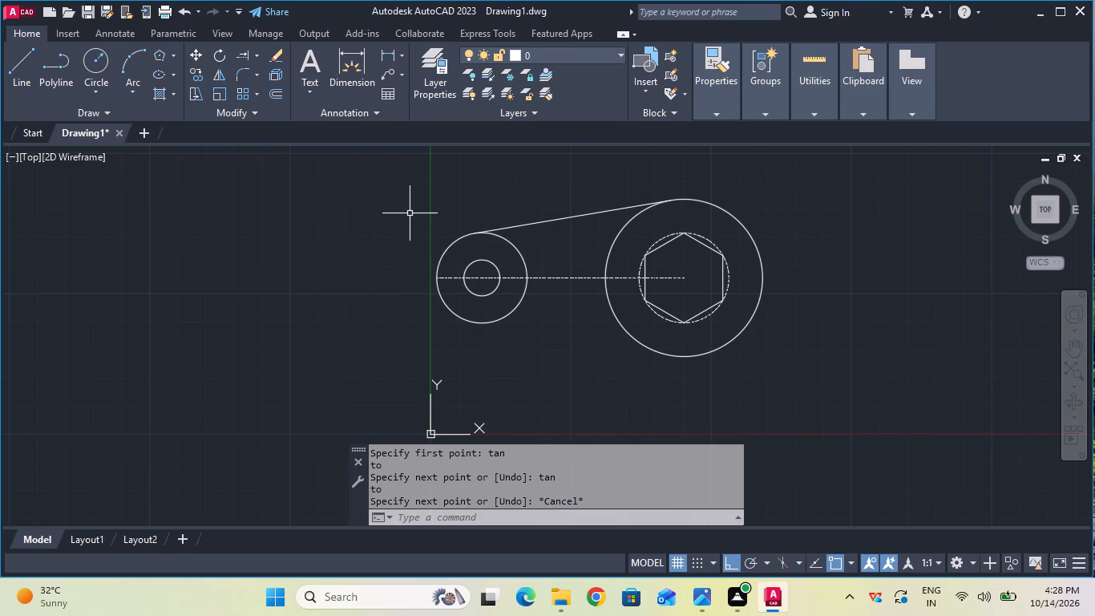
key(l)
key(Return)
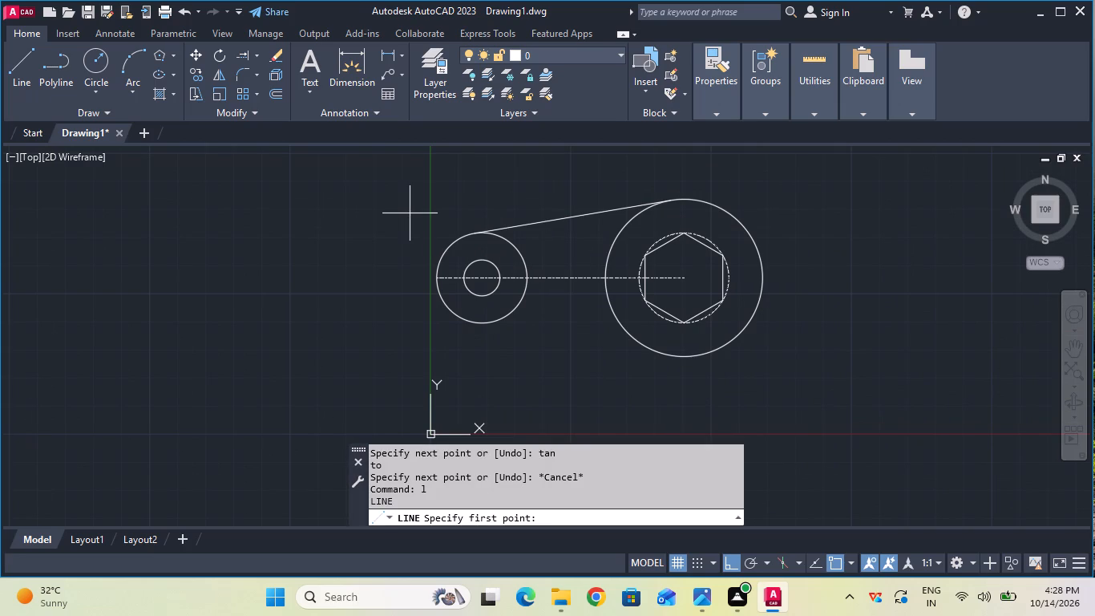
text(ta)
key(n)
key(Return)
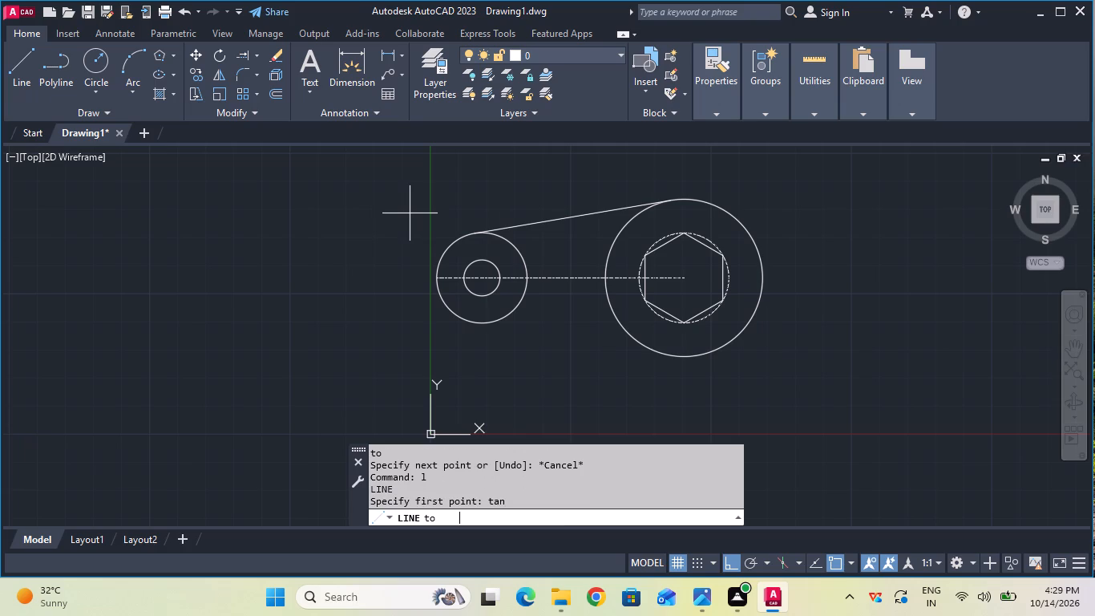
click(644, 351)
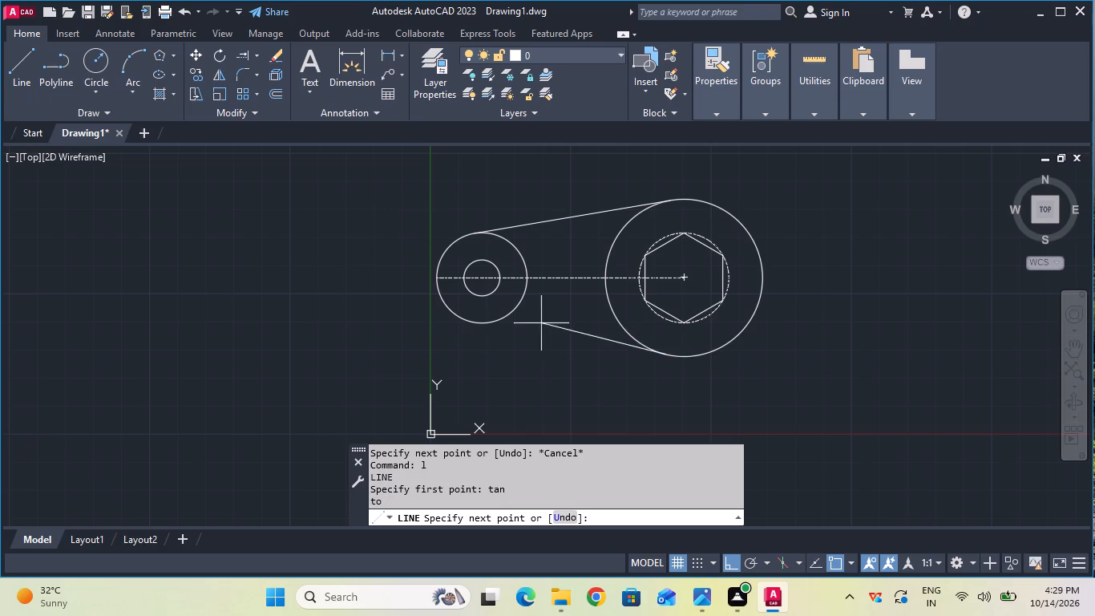
text(ta)
key(n)
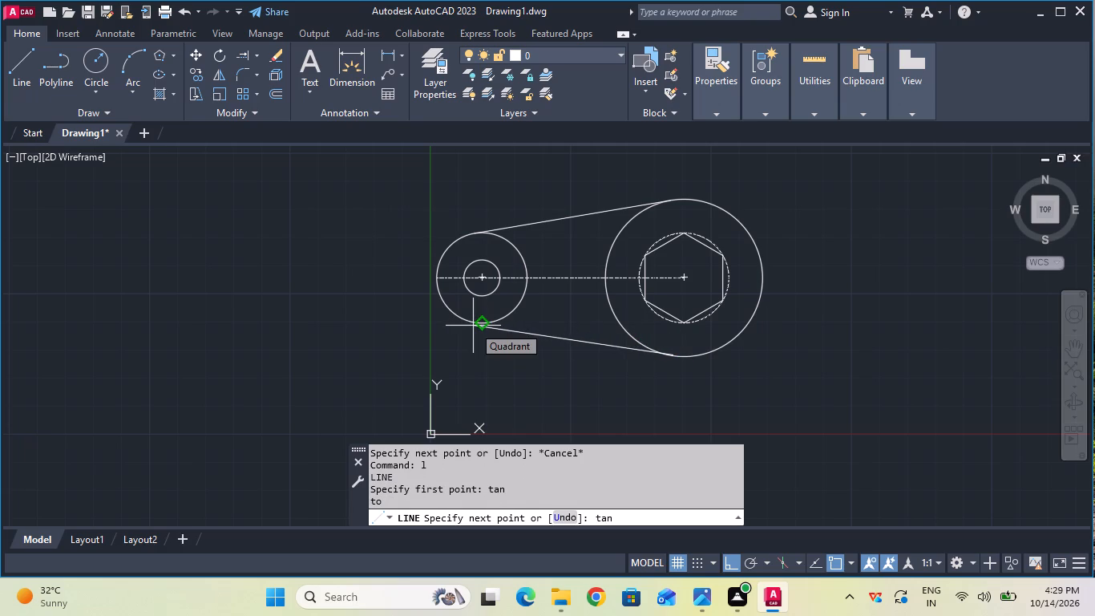
key(Return)
click(470, 322)
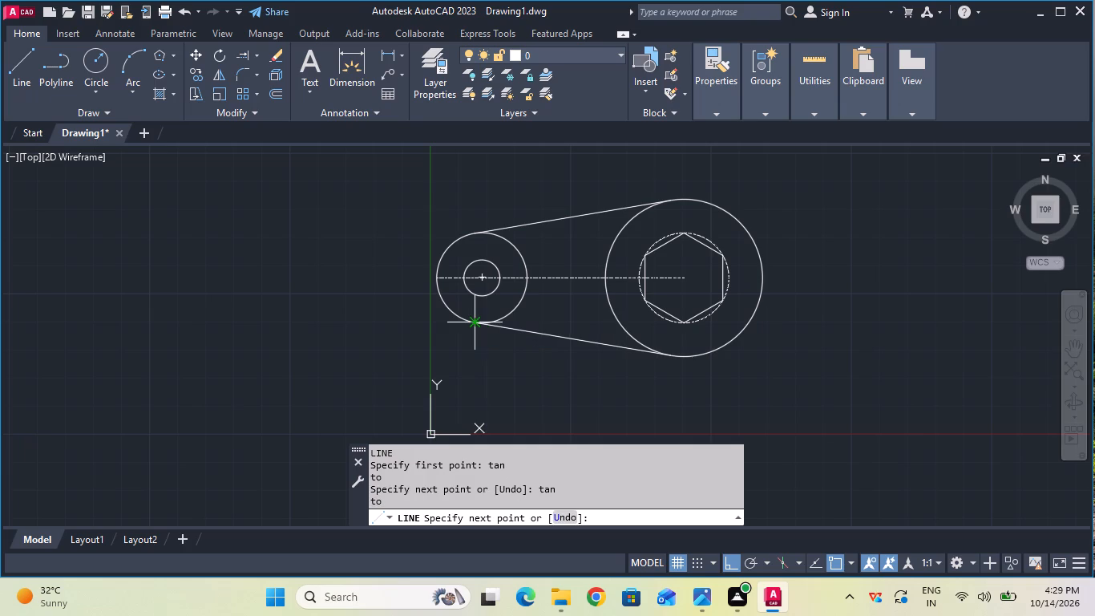
key(Escape)
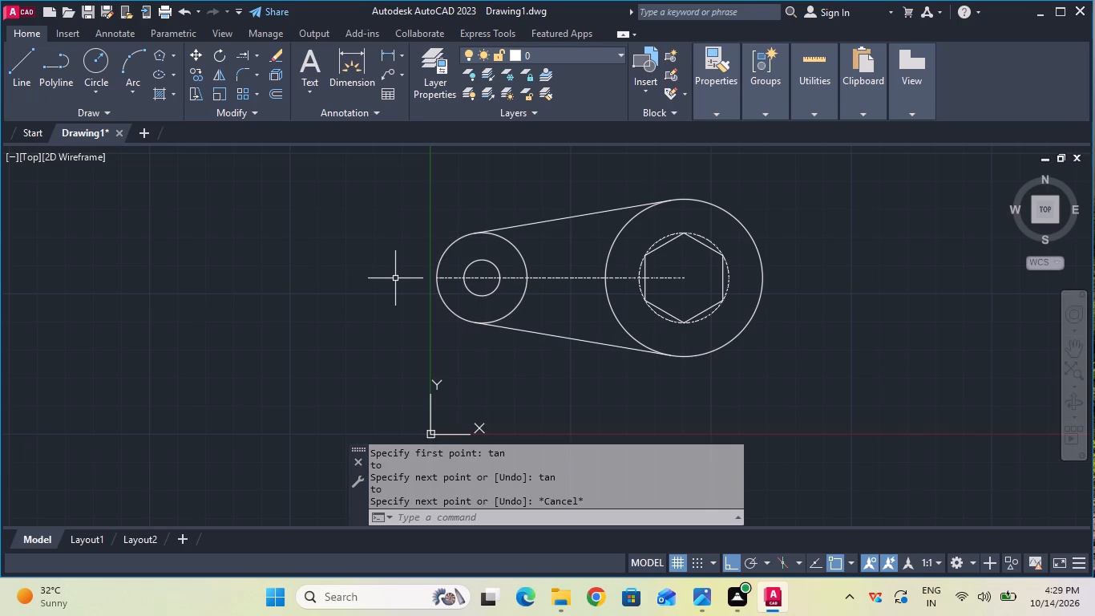
Trim away the inner part of the outer circle around the small hole, between the two tangent lines.
click(258, 55)
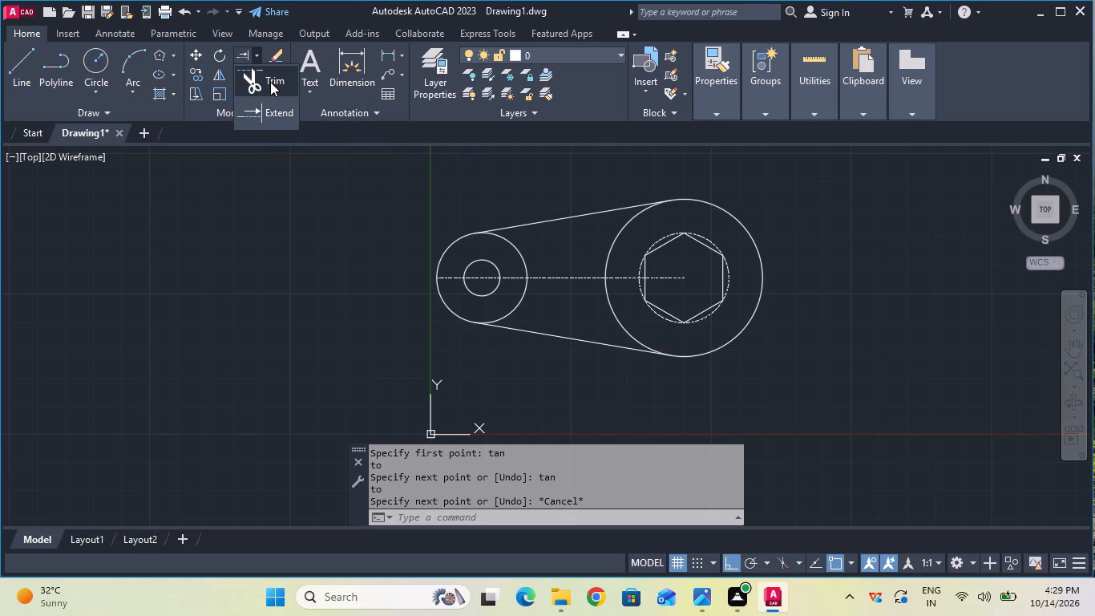
click(270, 82)
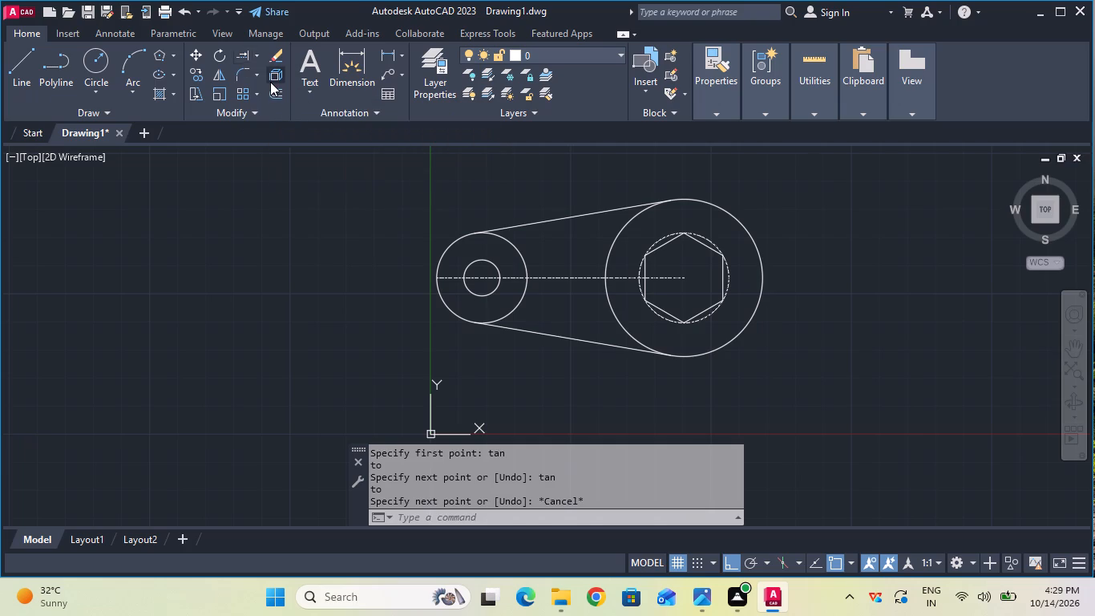
click(511, 241)
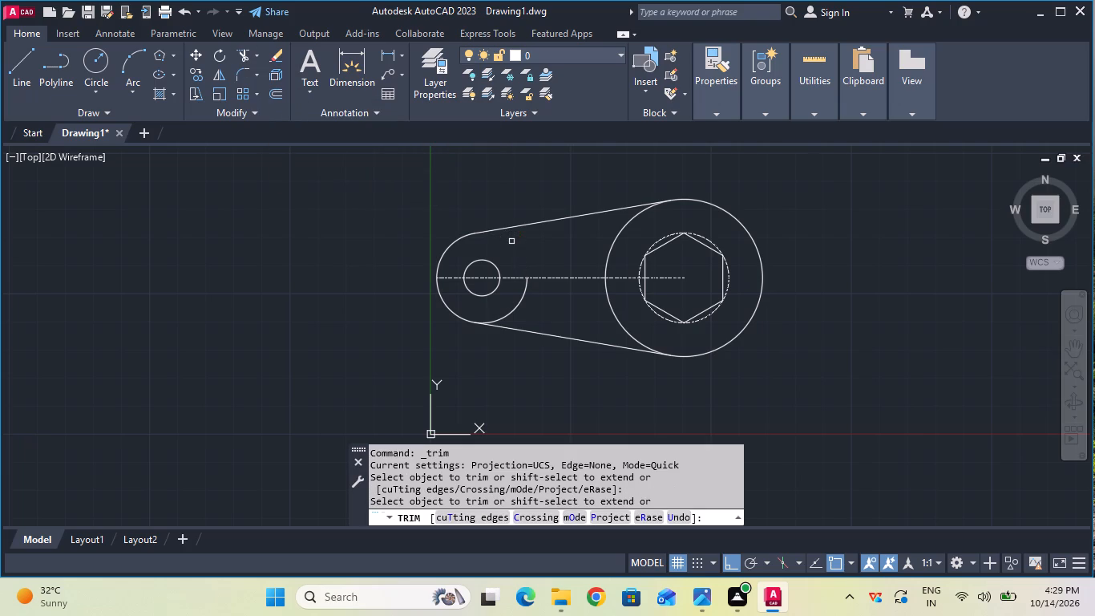
click(523, 294)
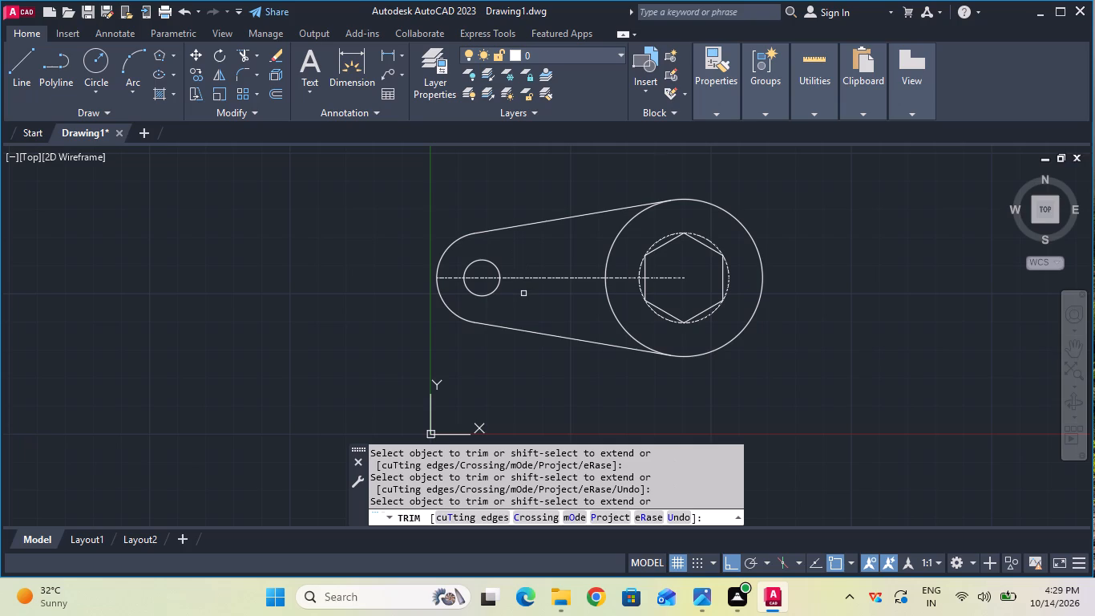
key(Escape)
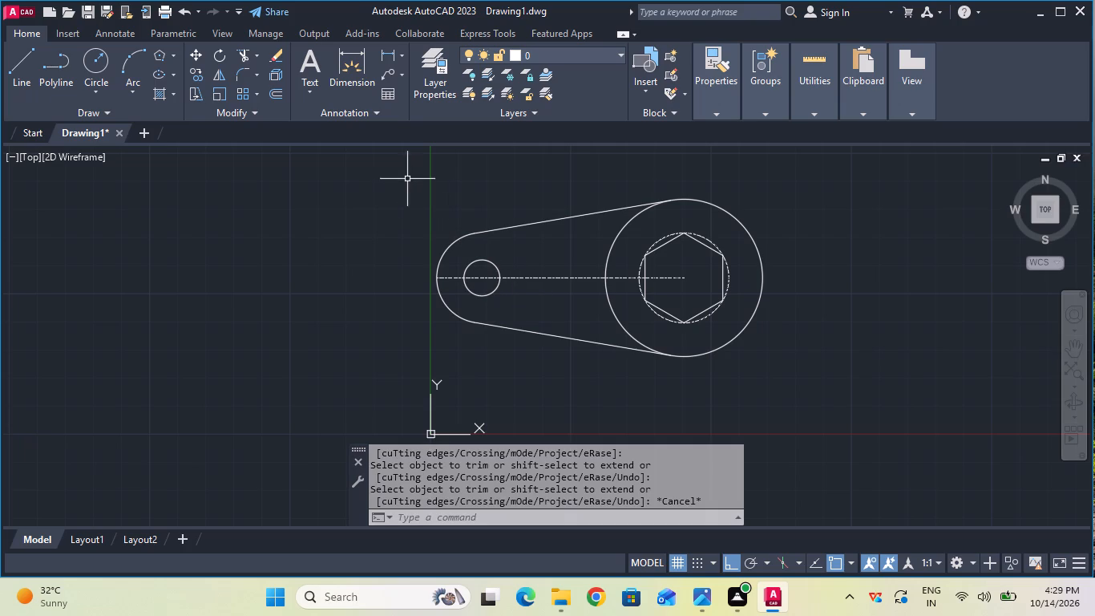
Extend the horizontal centre line through the hexagon to the far side of the 35 mm radius circle.
click(247, 59)
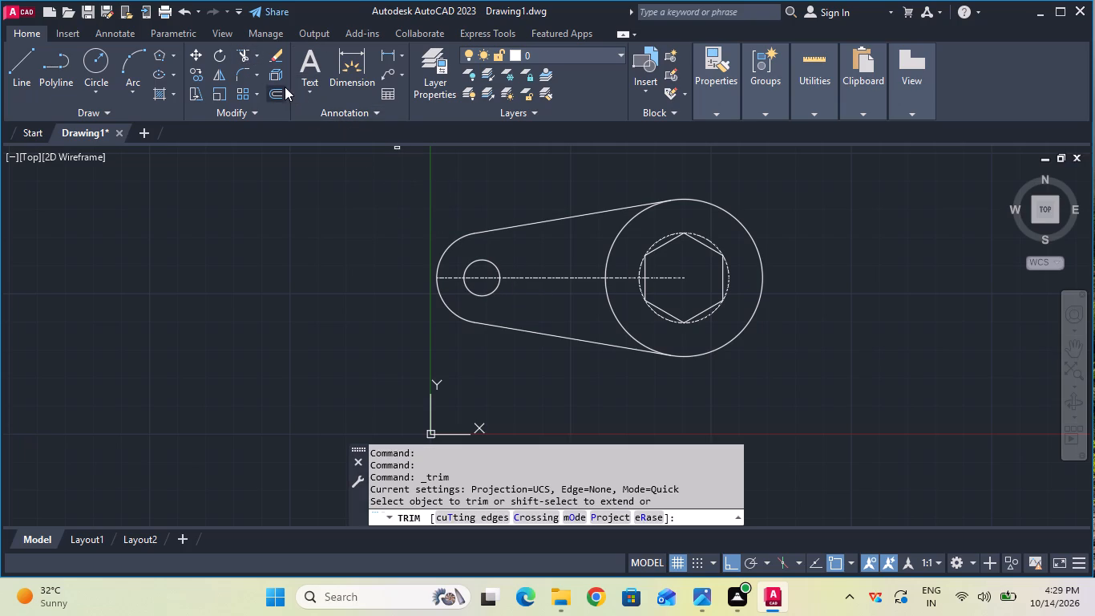
click(256, 59)
click(274, 106)
click(677, 277)
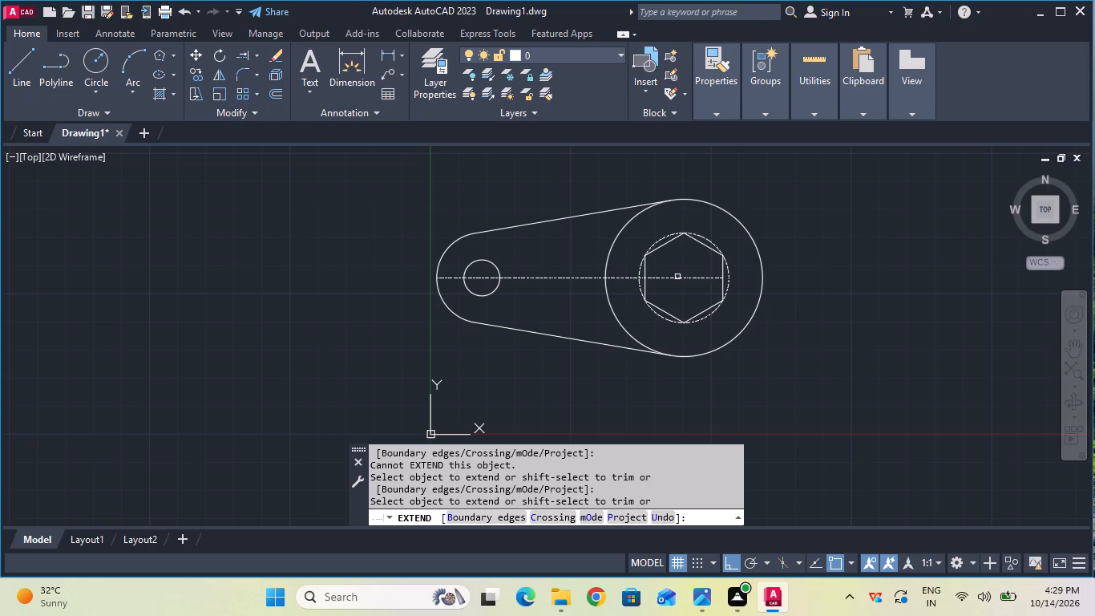
click(689, 277)
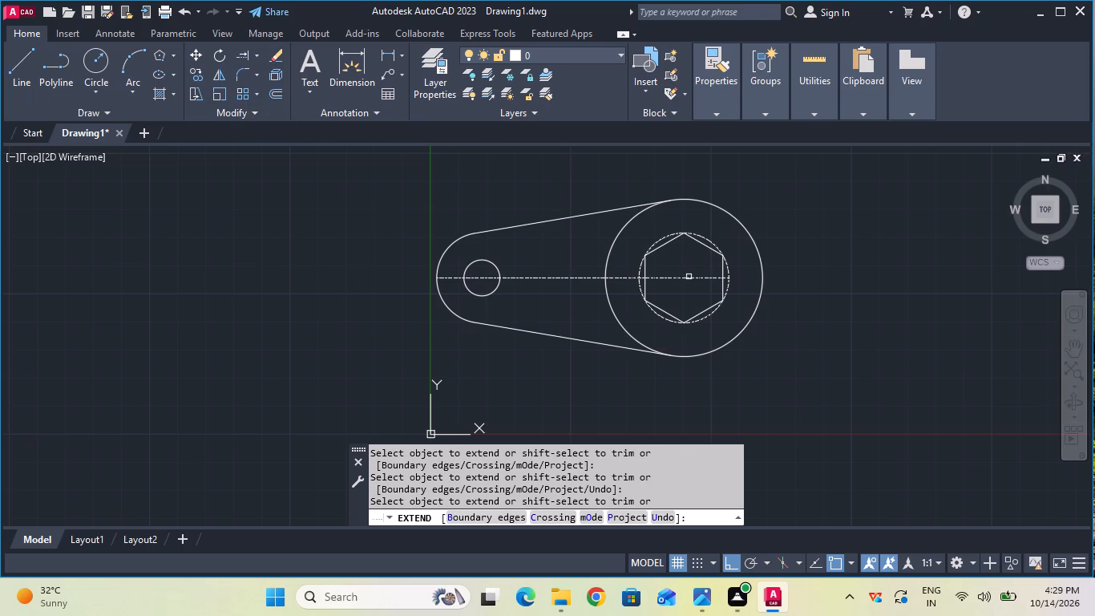
click(693, 277)
key(Escape)
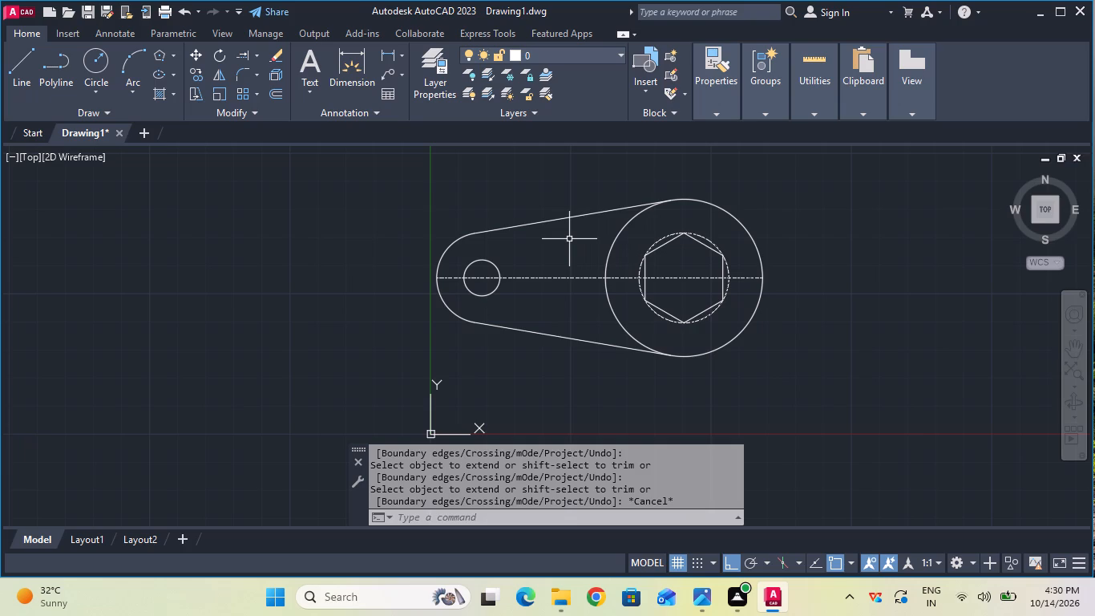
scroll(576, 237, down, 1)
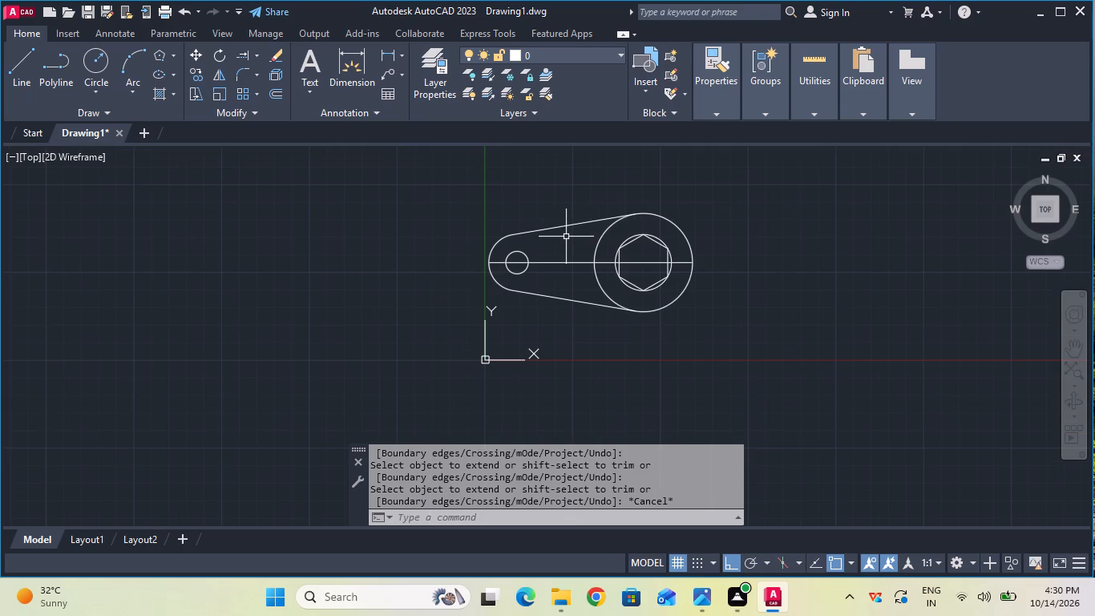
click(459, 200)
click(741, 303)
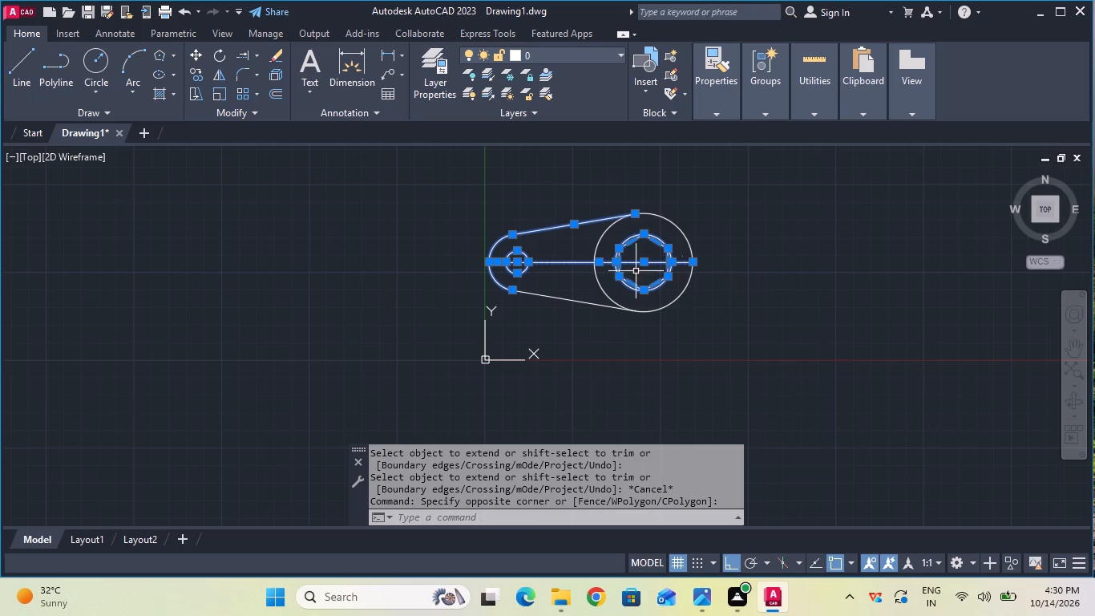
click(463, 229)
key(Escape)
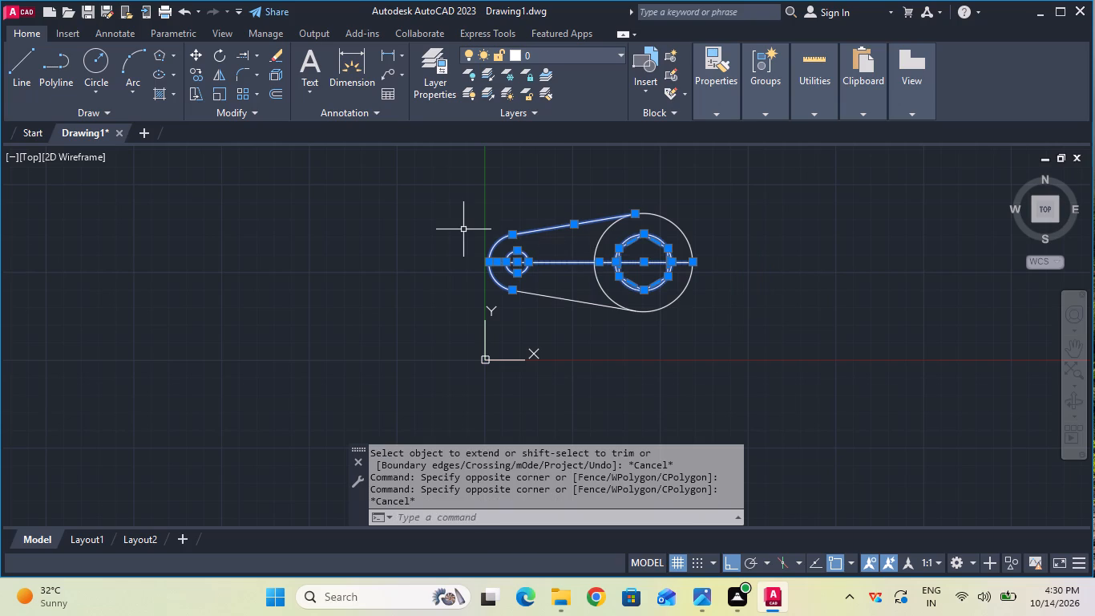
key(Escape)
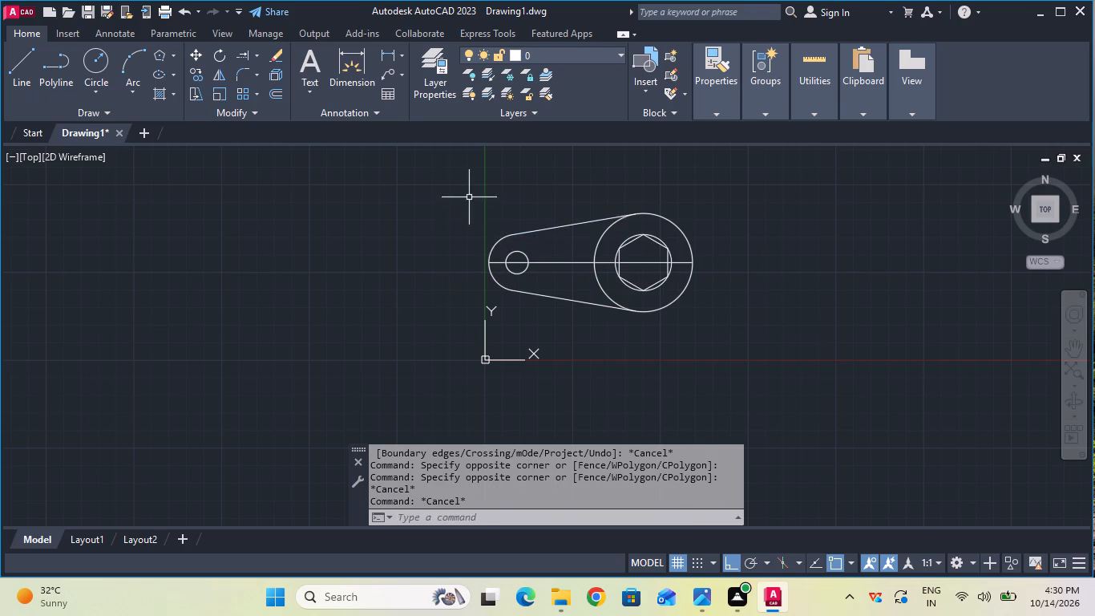
Select the whole cam plate drawing and join its objects with the Join command.
click(469, 197)
click(754, 332)
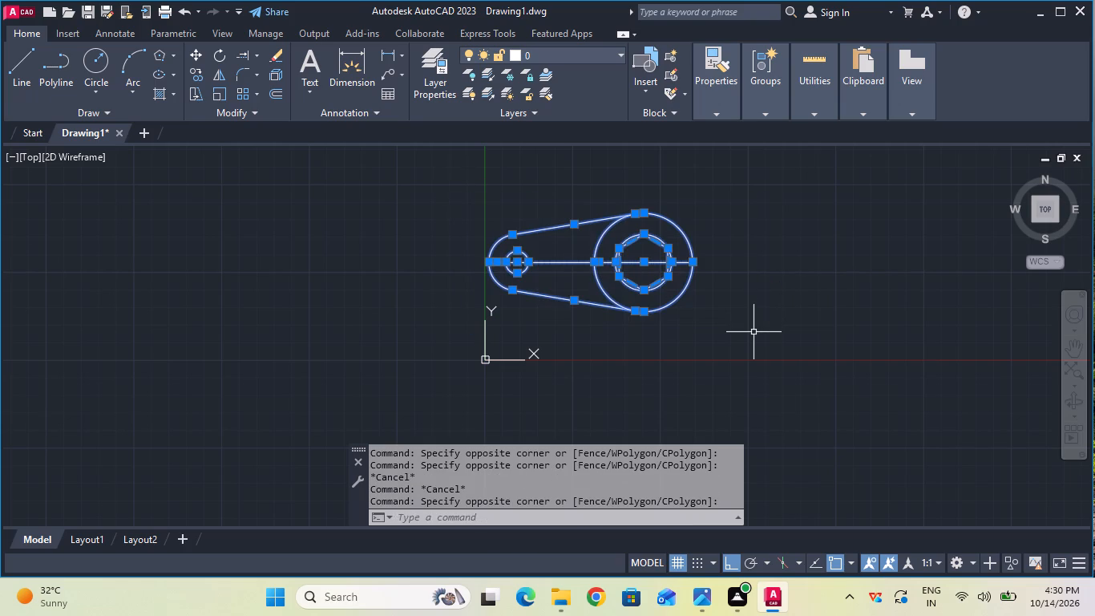
text(joi)
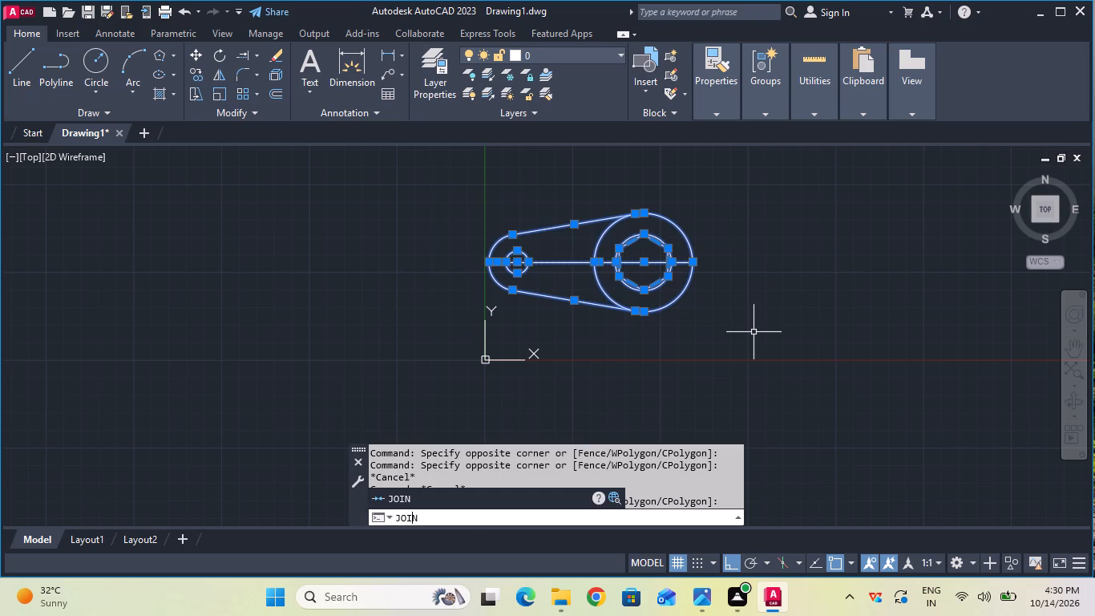
click(397, 496)
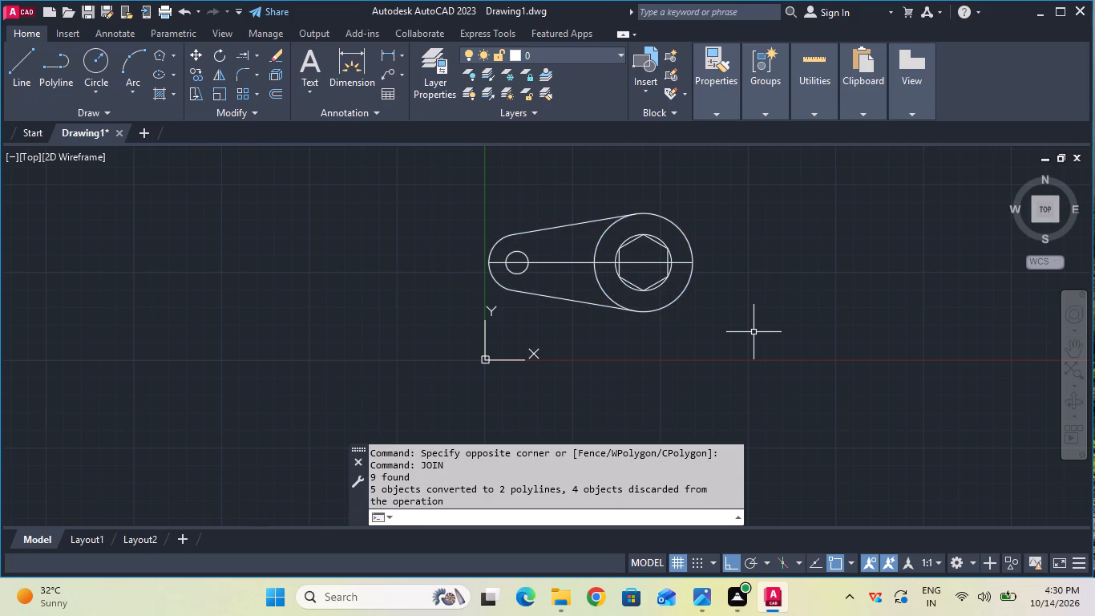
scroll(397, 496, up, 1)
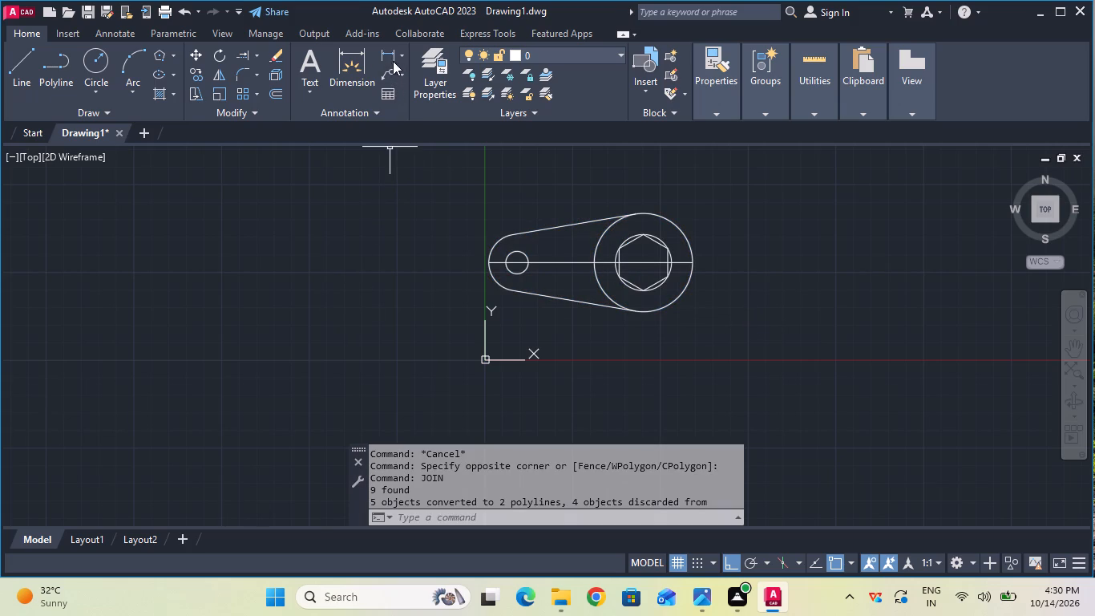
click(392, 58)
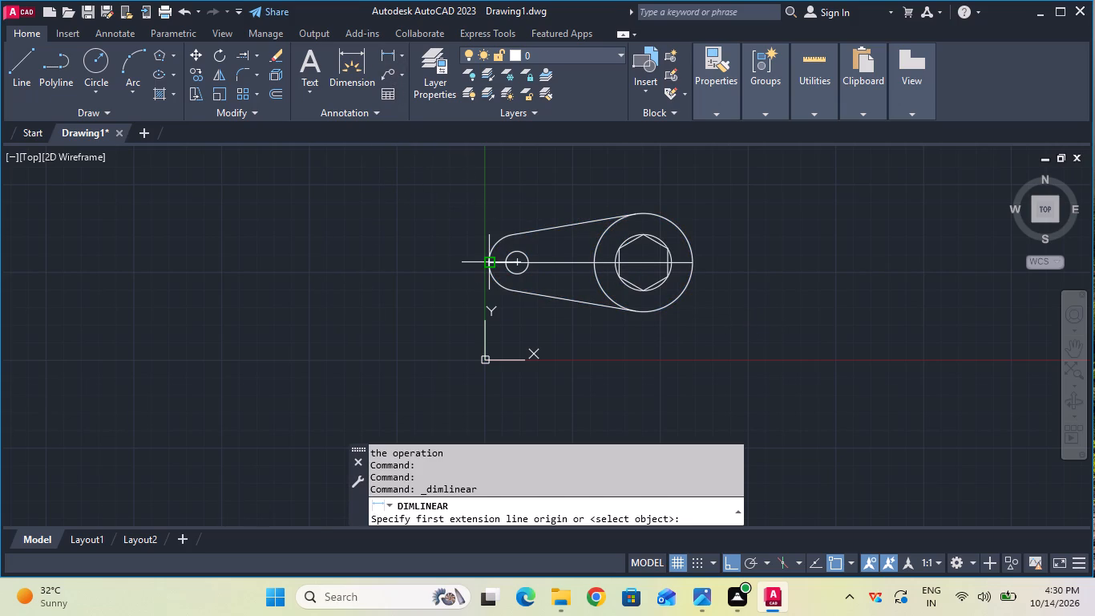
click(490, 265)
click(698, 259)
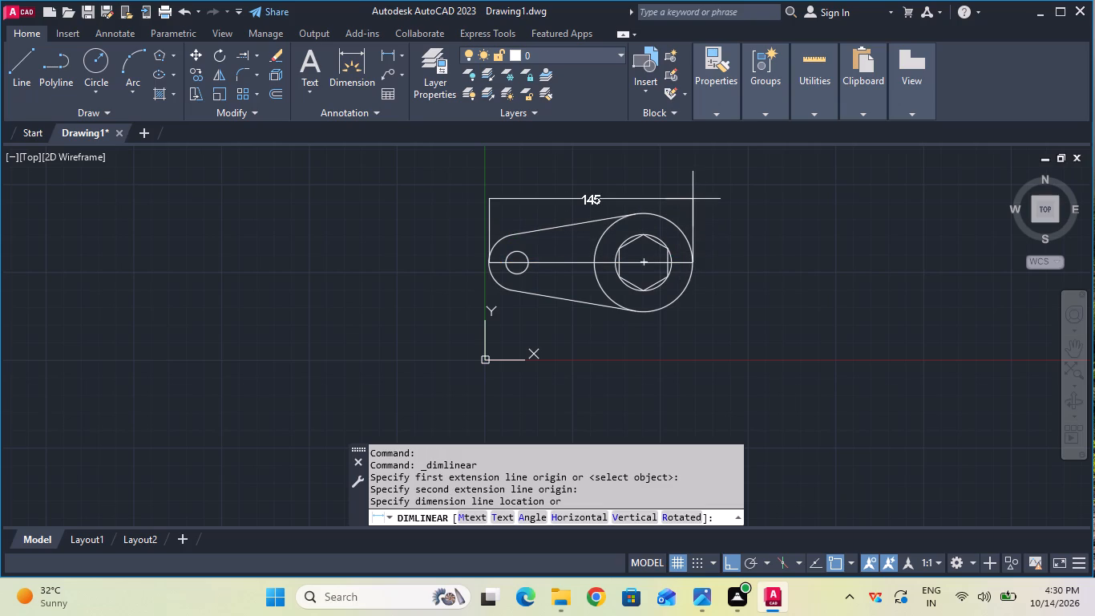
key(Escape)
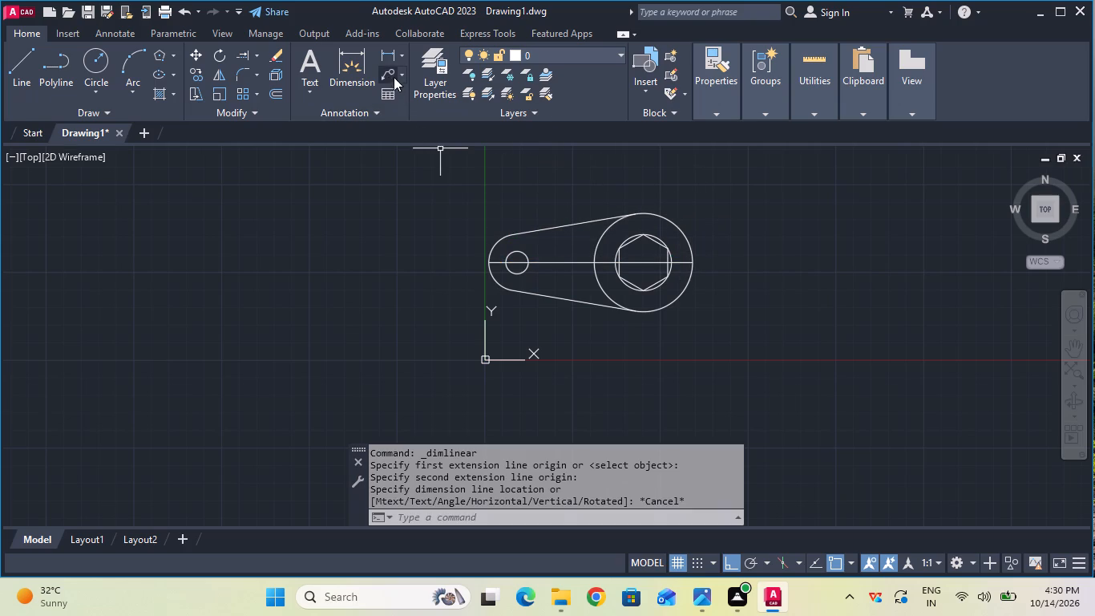
Add linear dimensions to the hexagon's centre: from the small hole's centre below the plate, and from the rounded tip above it.
click(387, 59)
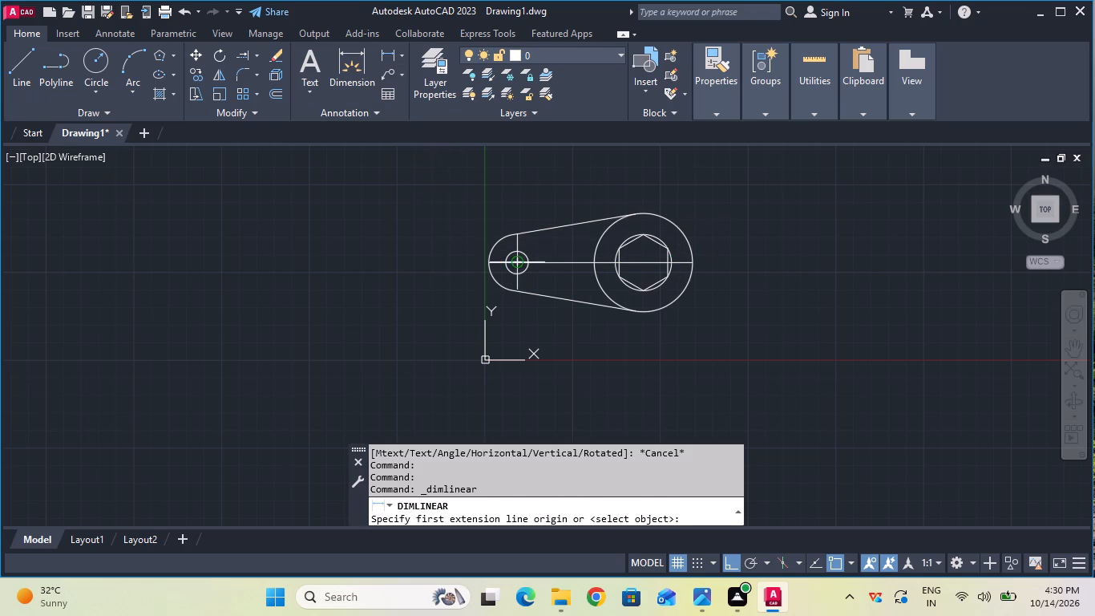
click(519, 260)
click(643, 261)
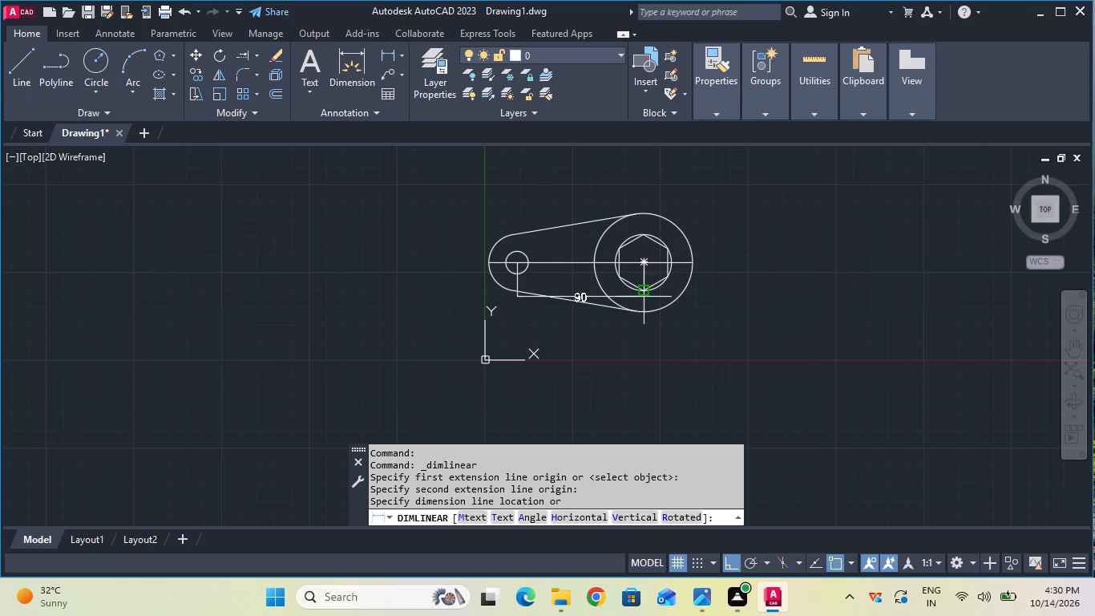
click(646, 333)
click(382, 51)
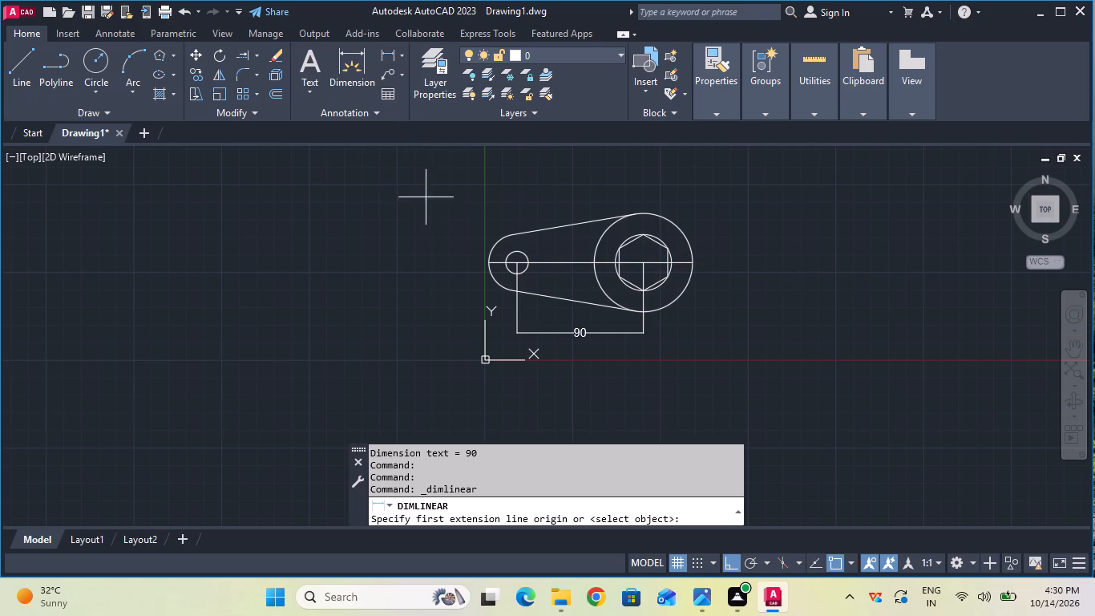
click(485, 265)
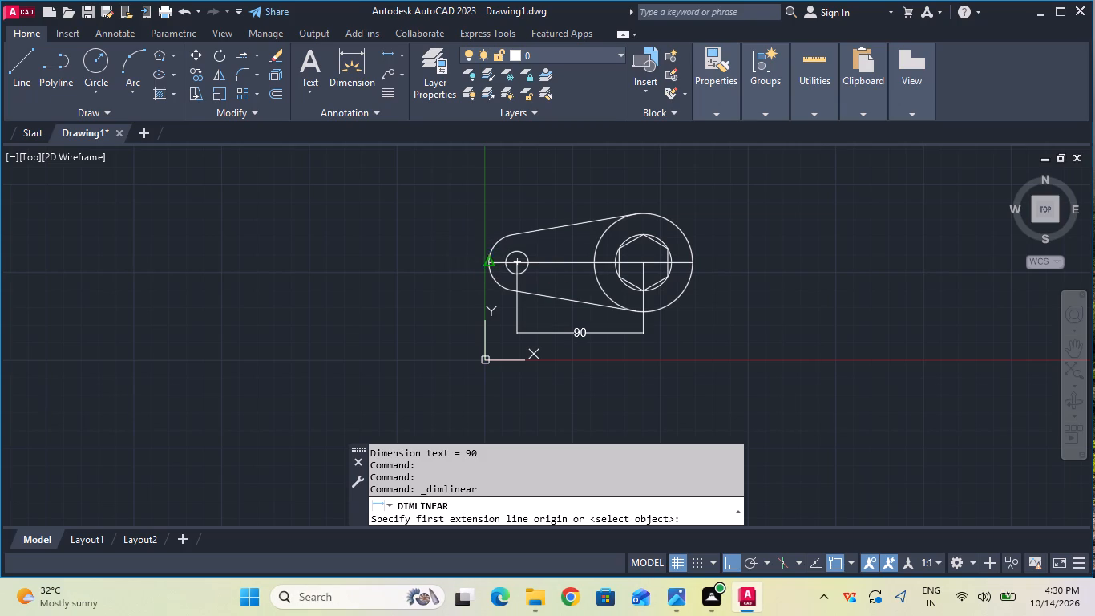
click(644, 261)
click(643, 202)
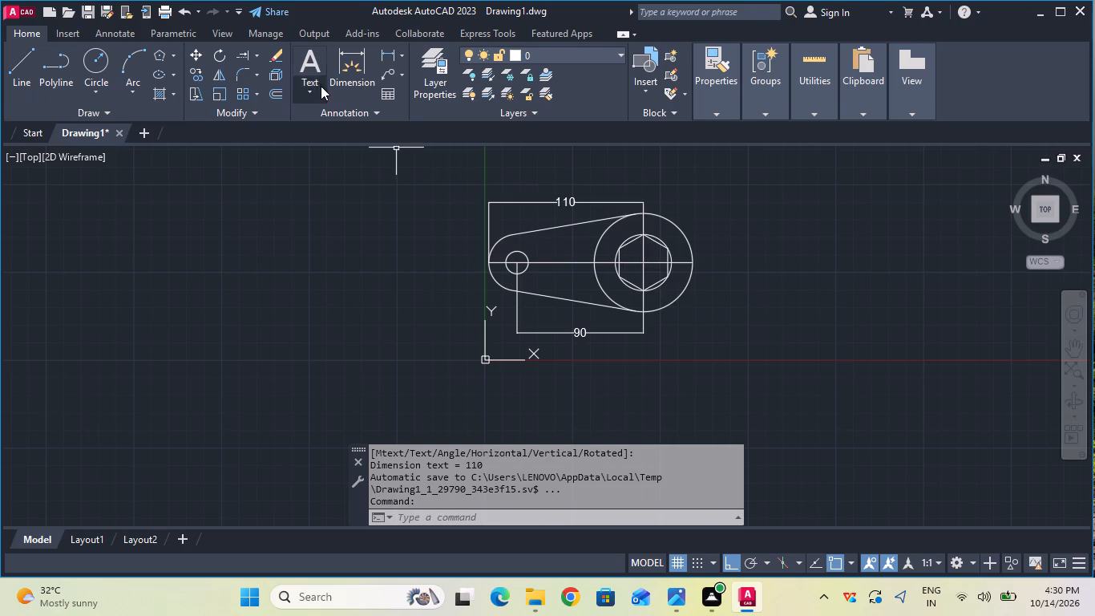
Add diameter dimensions to the small hole, the large outer circle and the circle around the hexagon.
click(399, 51)
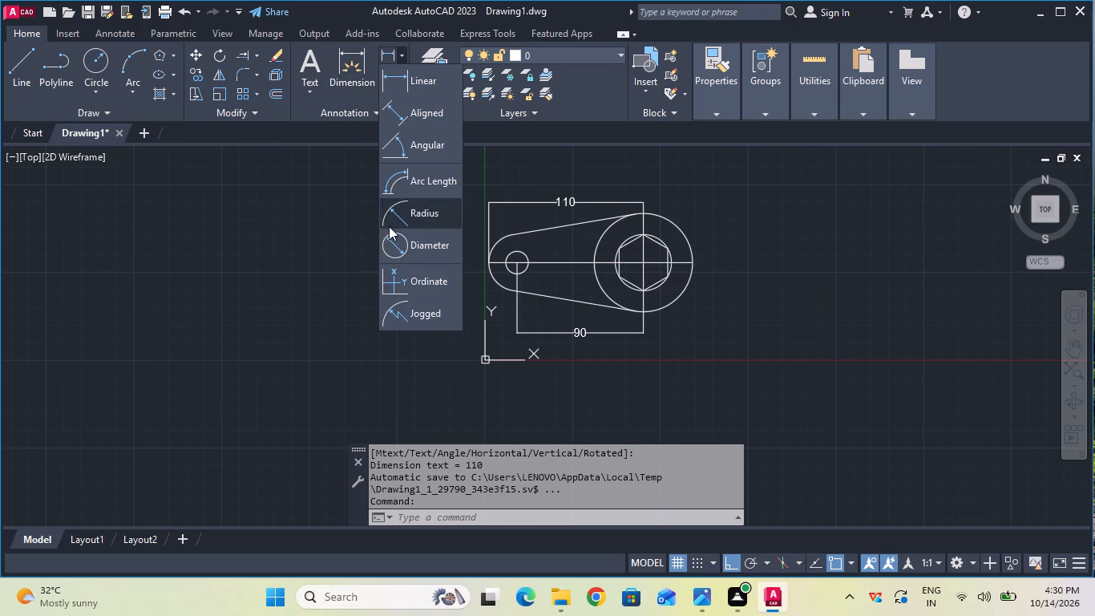
click(402, 242)
click(509, 255)
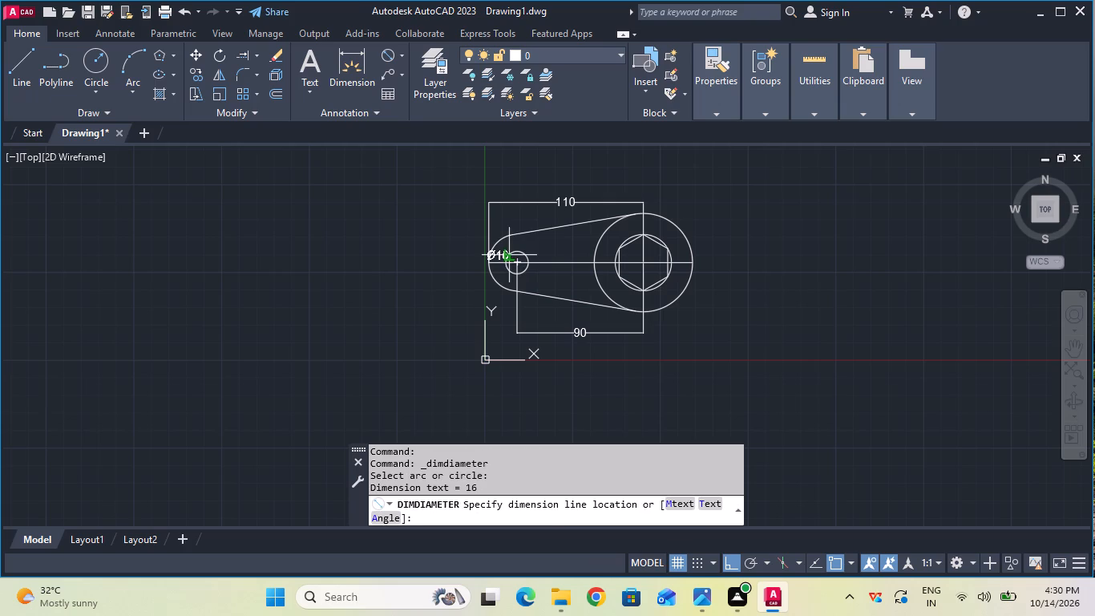
click(513, 218)
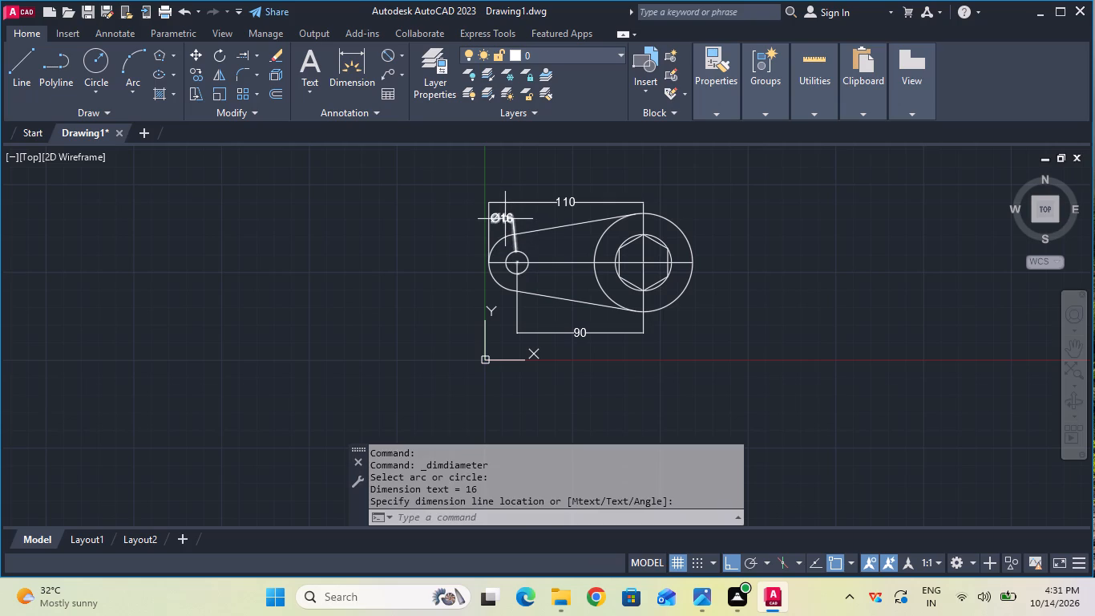
click(395, 56)
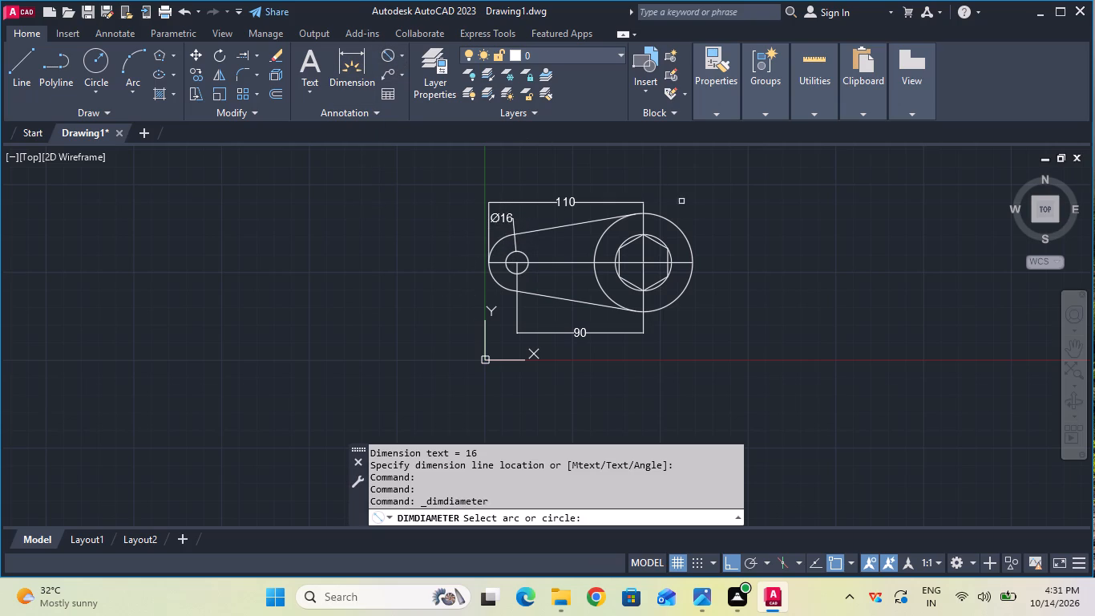
click(686, 233)
click(700, 227)
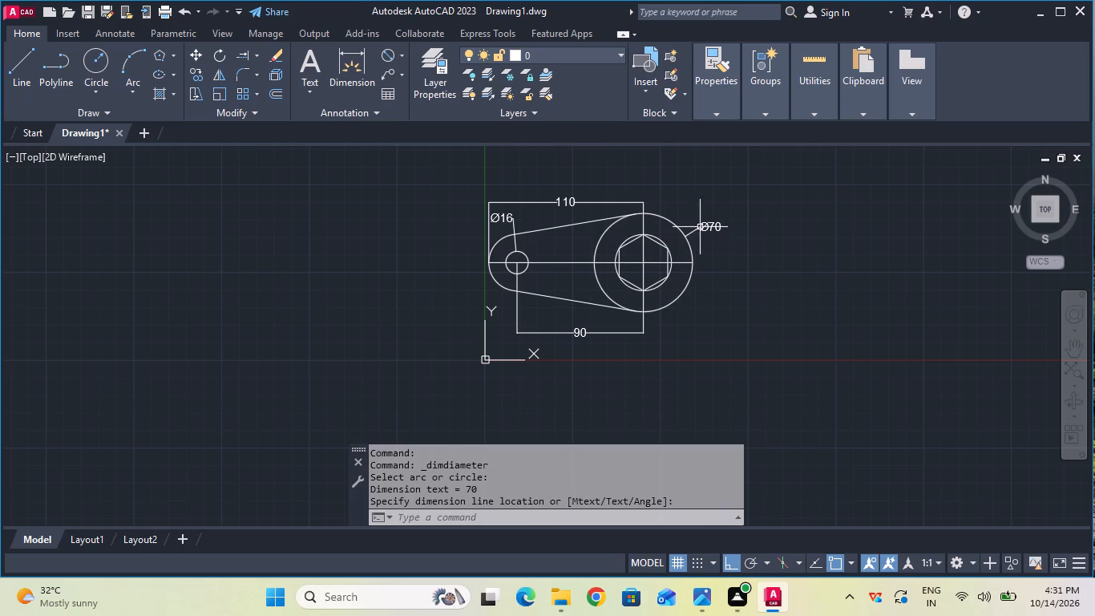
click(392, 59)
click(632, 290)
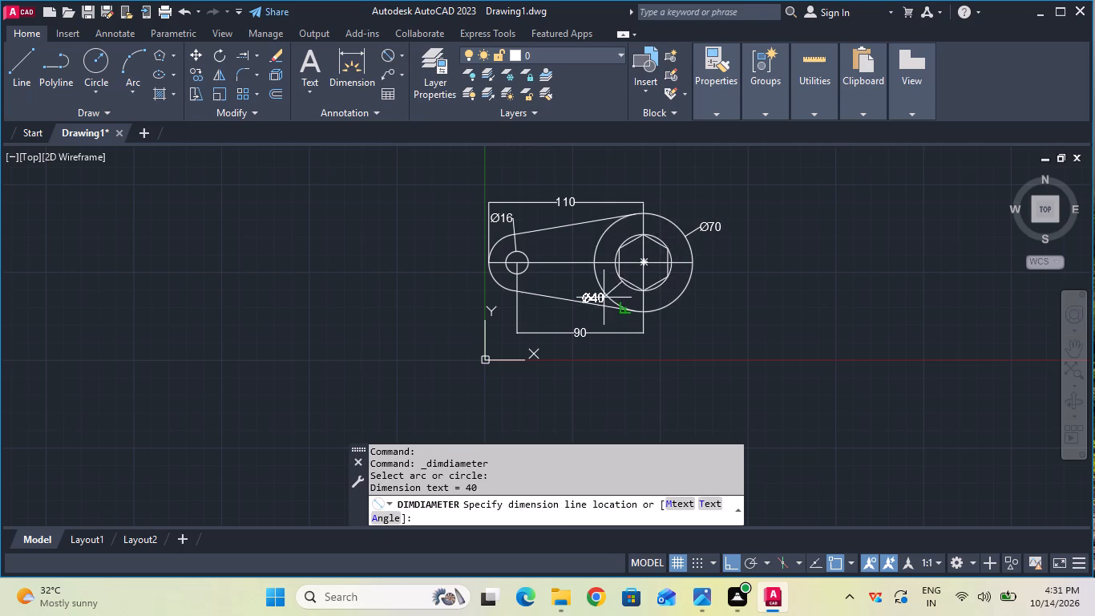
click(578, 287)
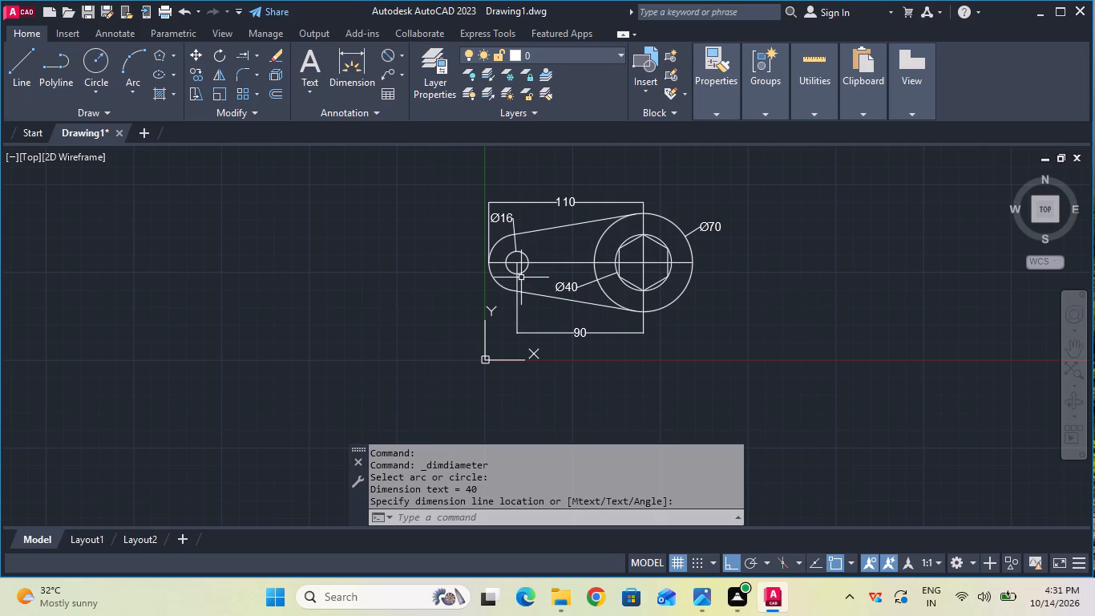
Check the dimensioned cam plate against the required dimensions in the task brief.
scroll(478, 231, up, 1)
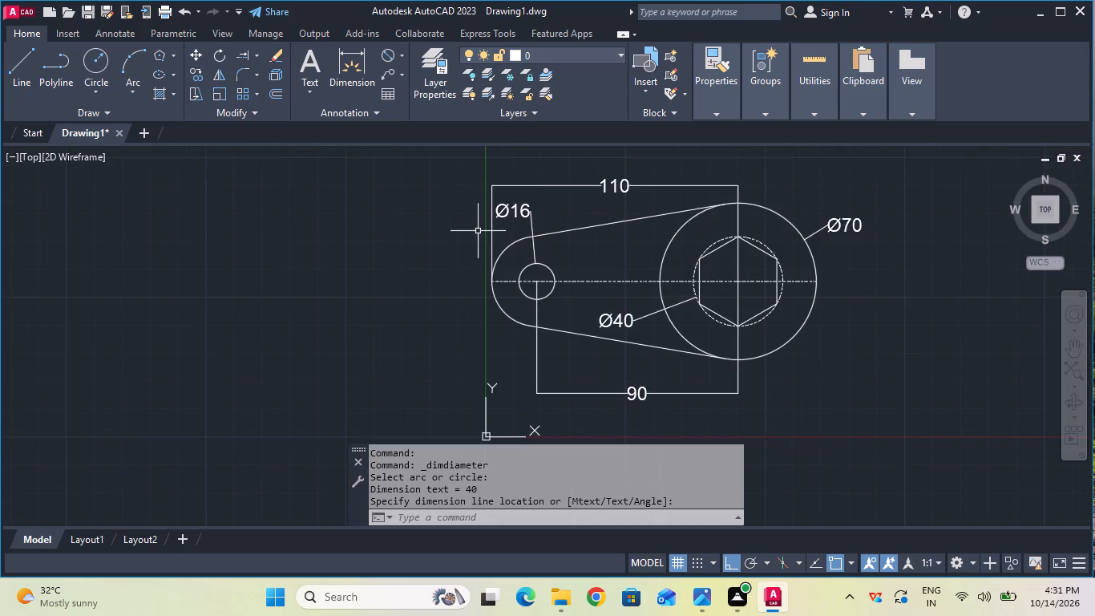
scroll(478, 231, up, 1)
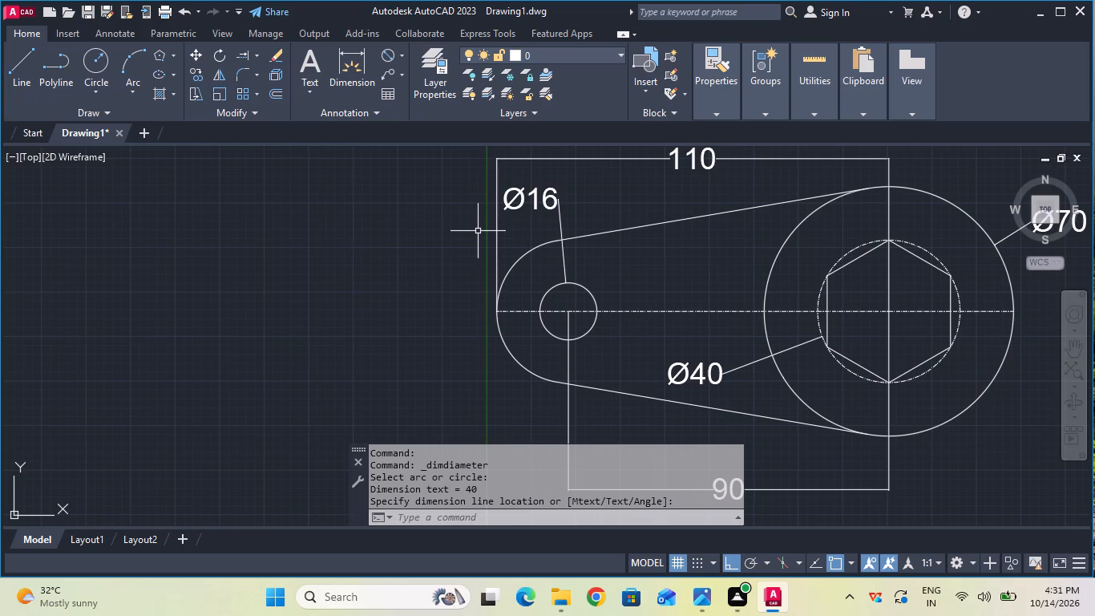
scroll(478, 231, down, 1)
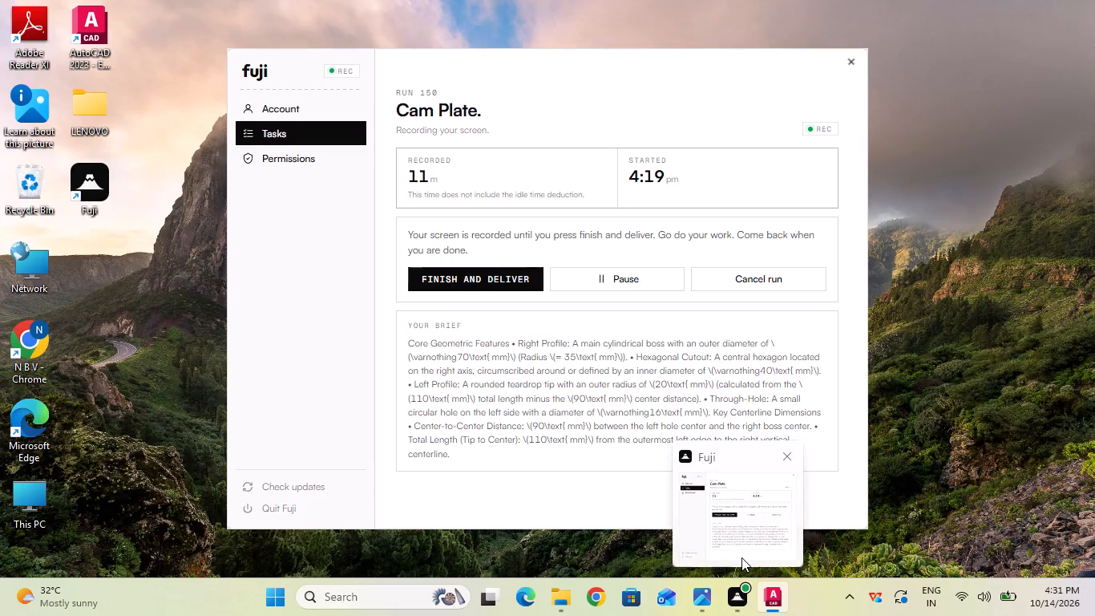
scroll(570, 356, up, 1)
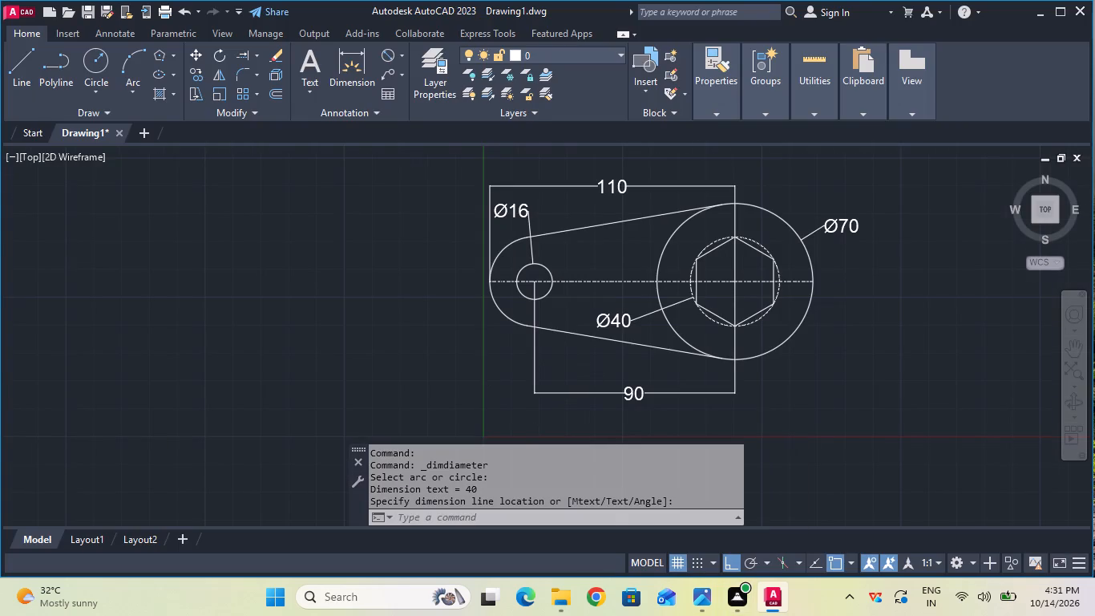
scroll(570, 356, down, 1)
middle_drag(564, 322, 569, 359)
scroll(569, 359, up, 1)
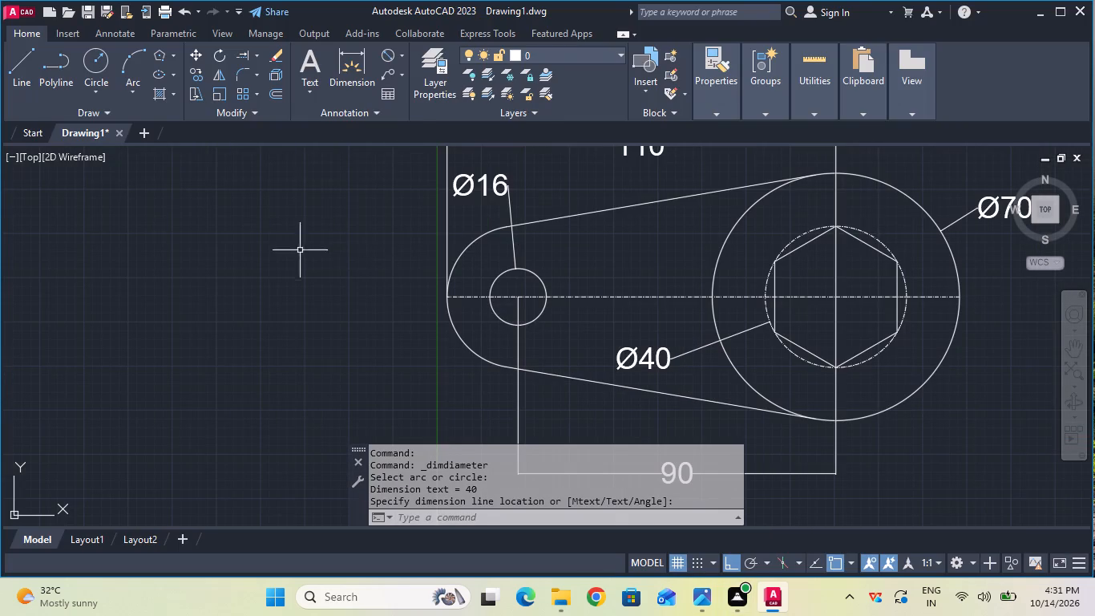
Draw a circle of radius 4 mm in the empty area beyond the plate's rounded tip.
double_click(103, 68)
click(304, 329)
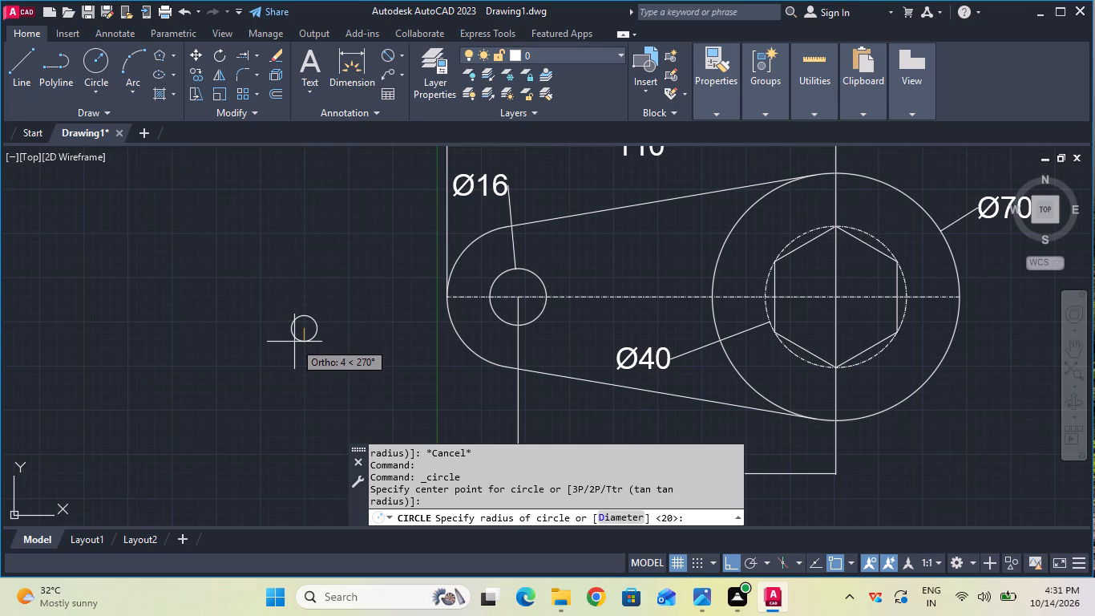
key(8)
key(BackSpace)
key(4)
key(Return)
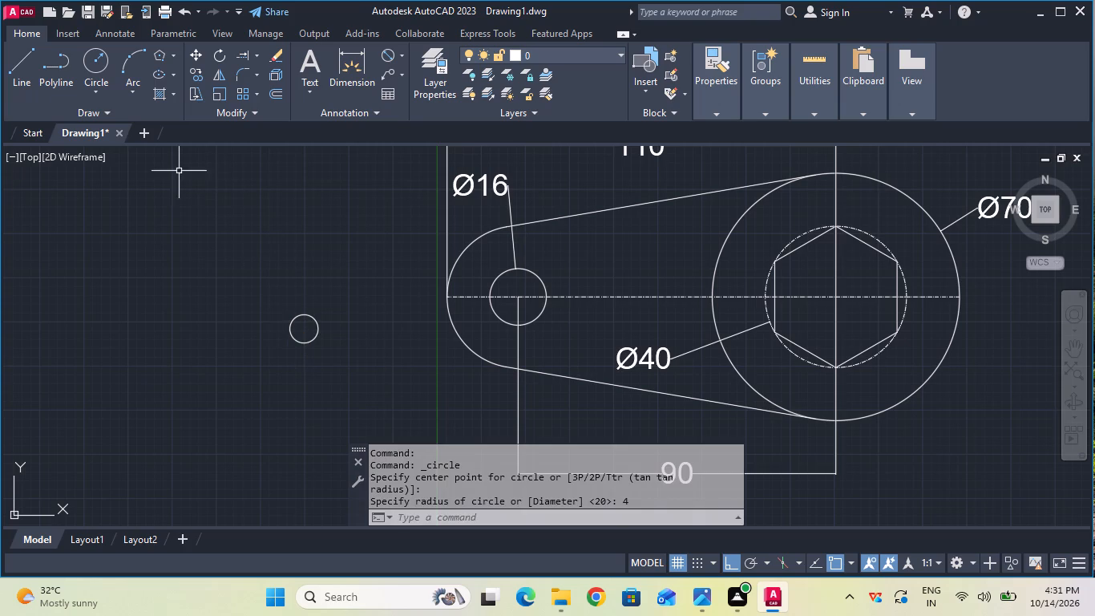
Turn ortho off and move the 4 mm radius circle by its outermost quadrant onto the end of the plate's rounded tip.
click(189, 59)
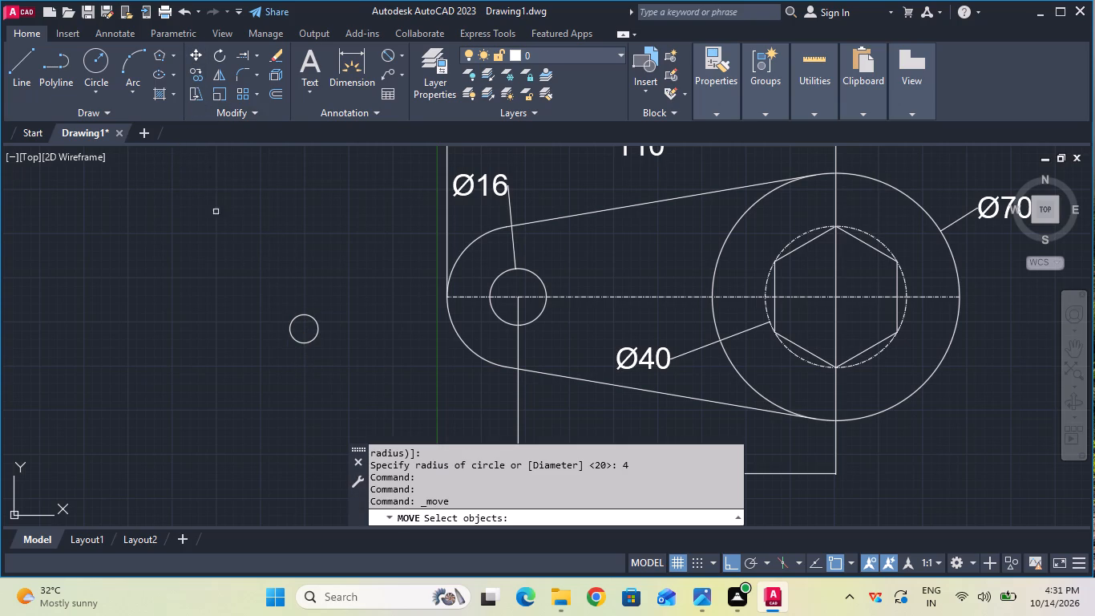
click(307, 314)
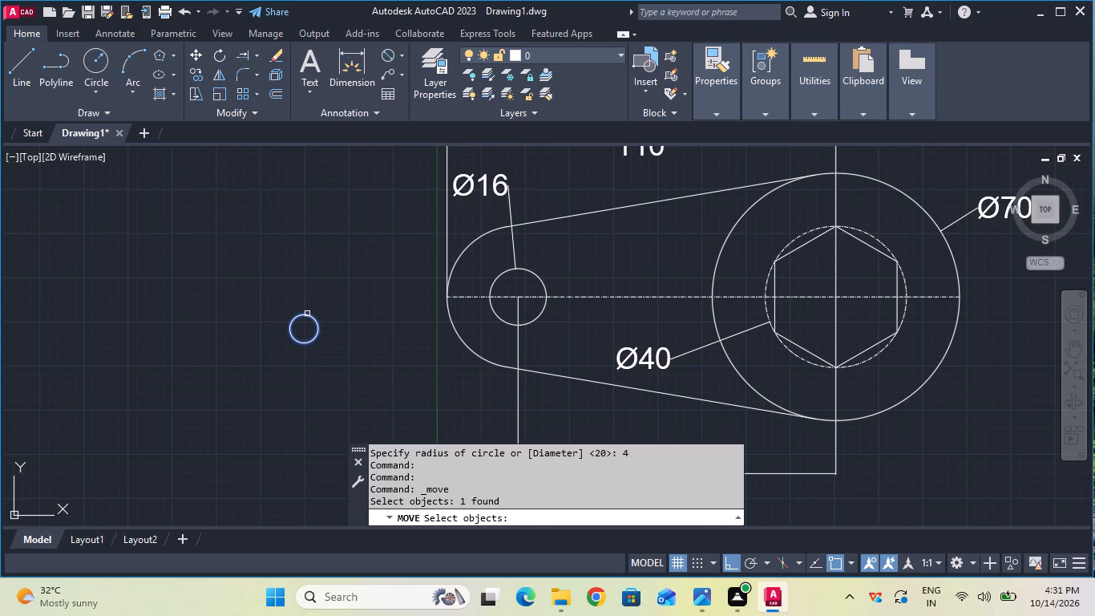
key(Return)
click(290, 320)
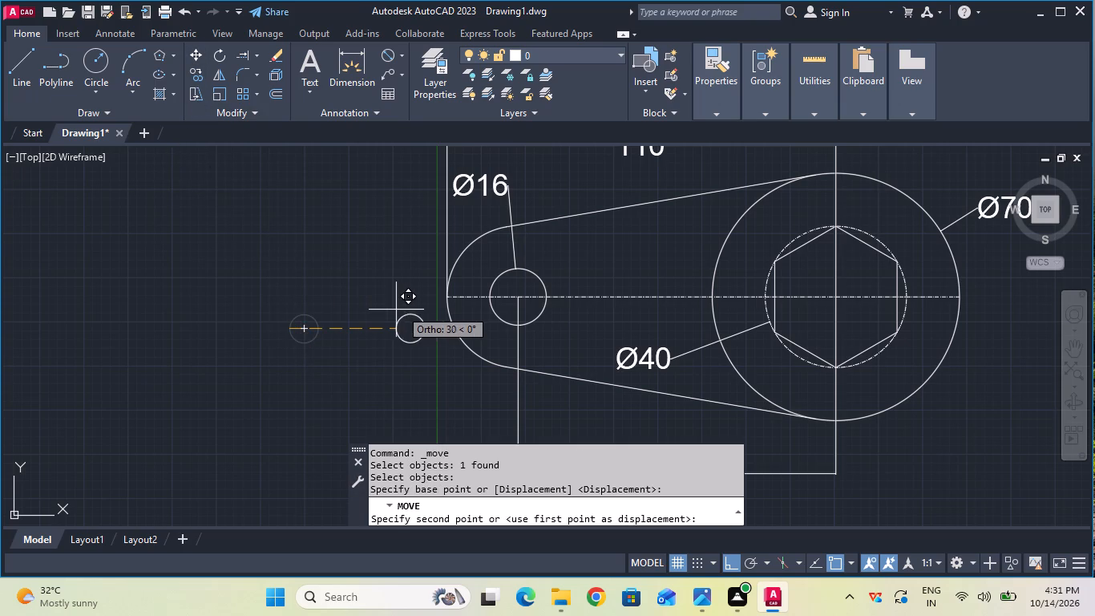
key(F8)
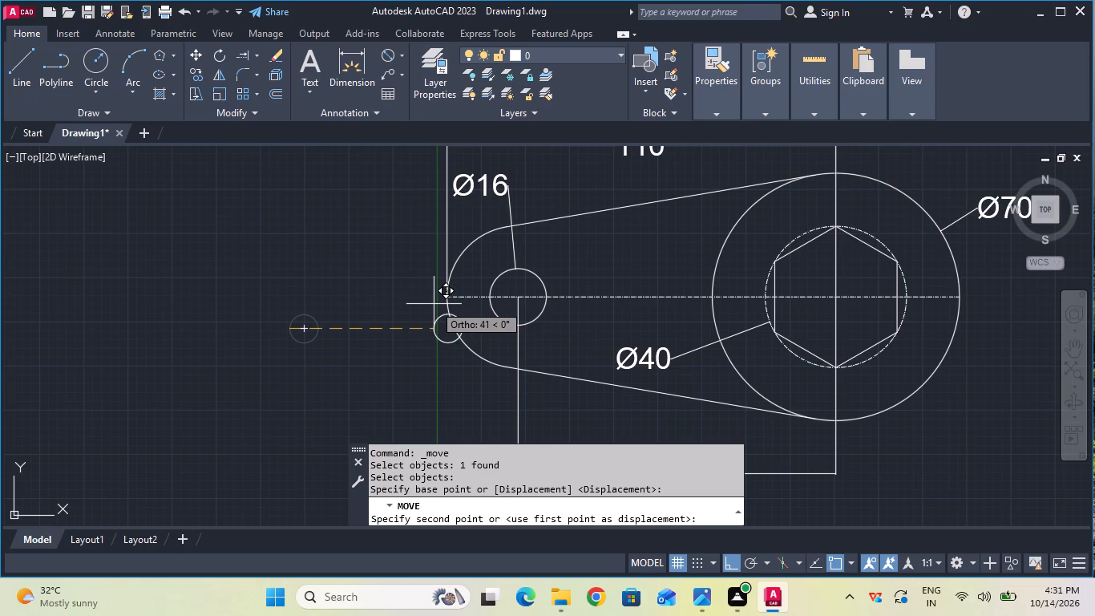
click(446, 299)
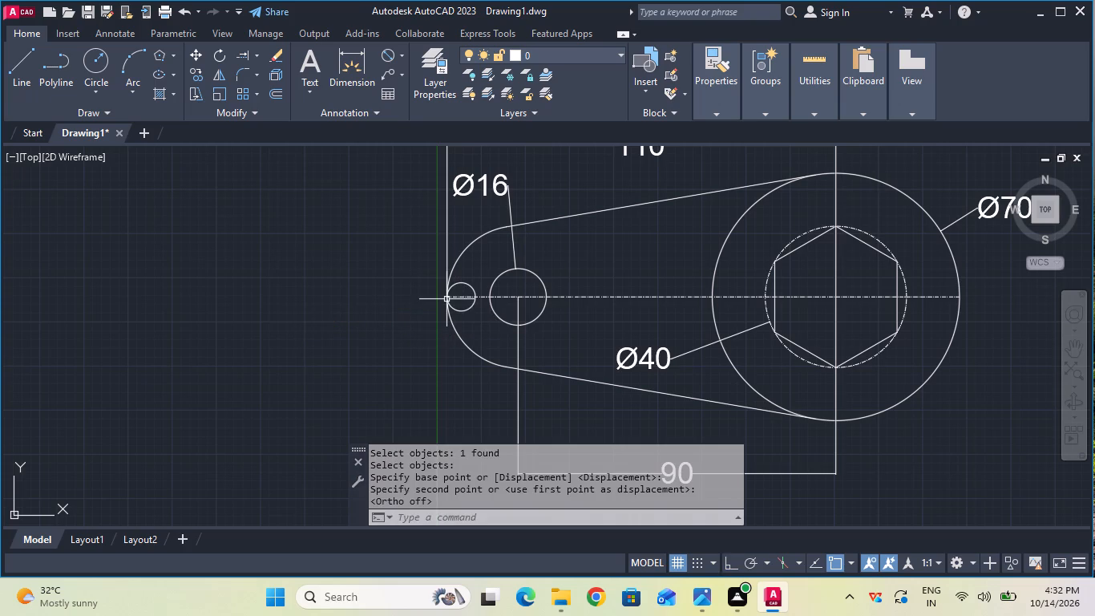
key(Escape)
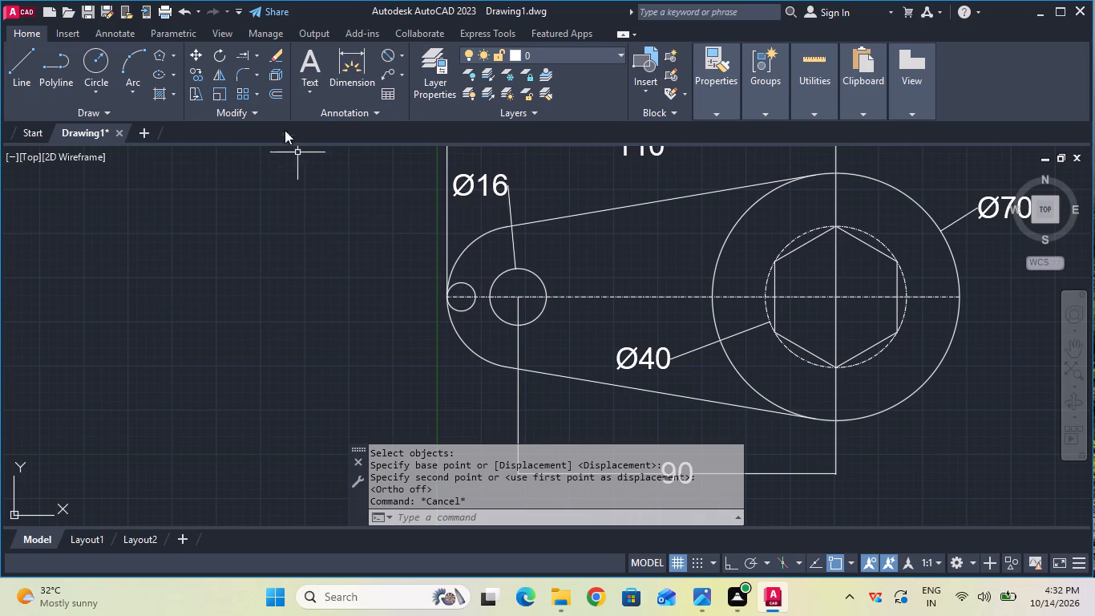
Trim away the plate's rounded tip arc and both slanted tangent lines running to the large outer circle.
click(256, 51)
click(266, 79)
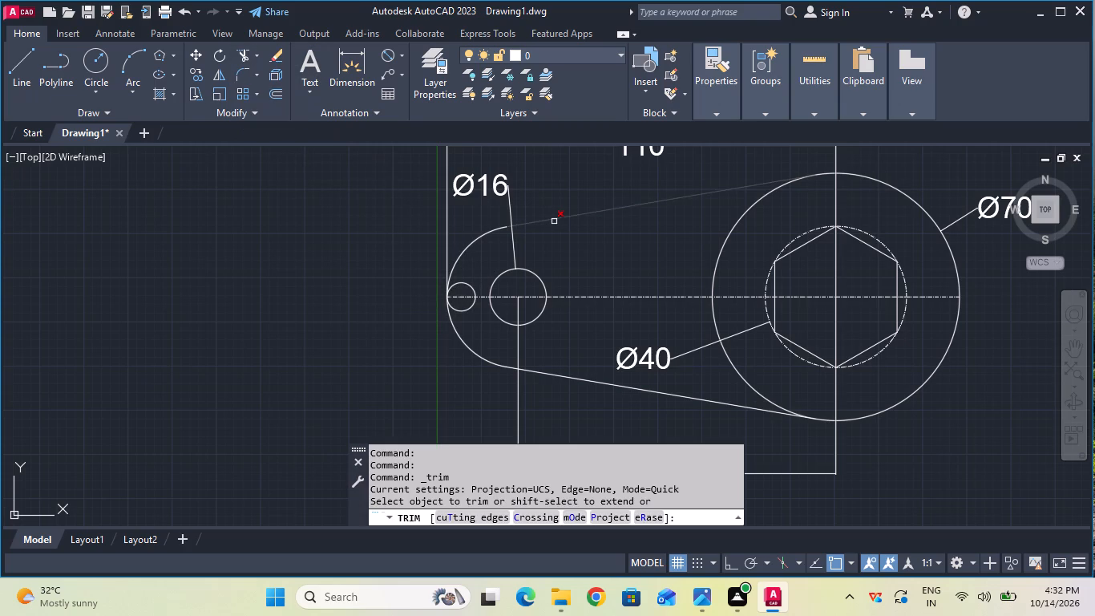
click(554, 221)
click(493, 233)
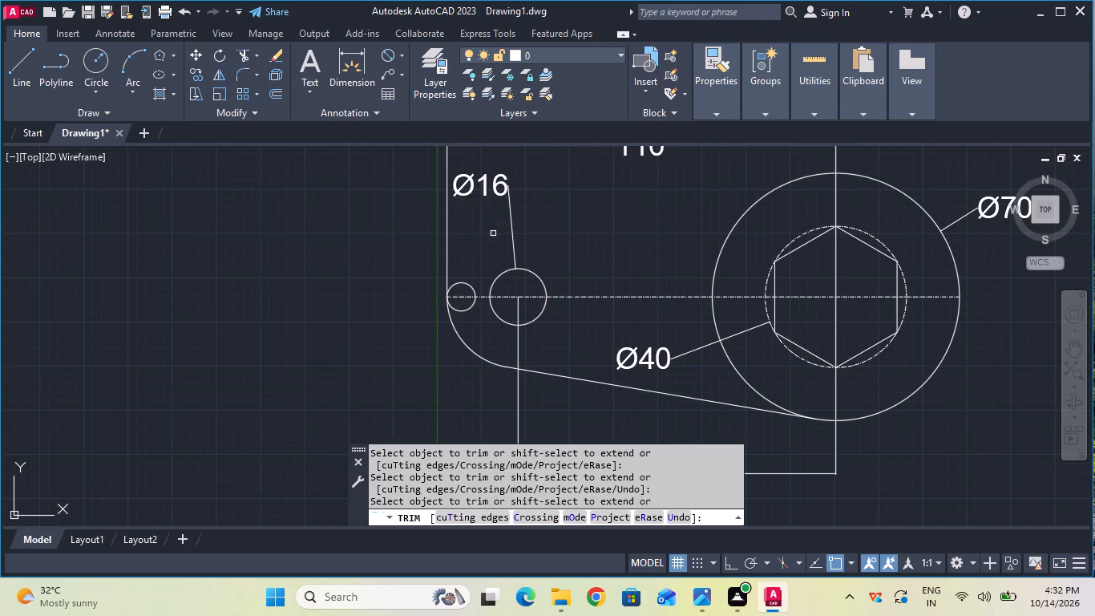
click(467, 341)
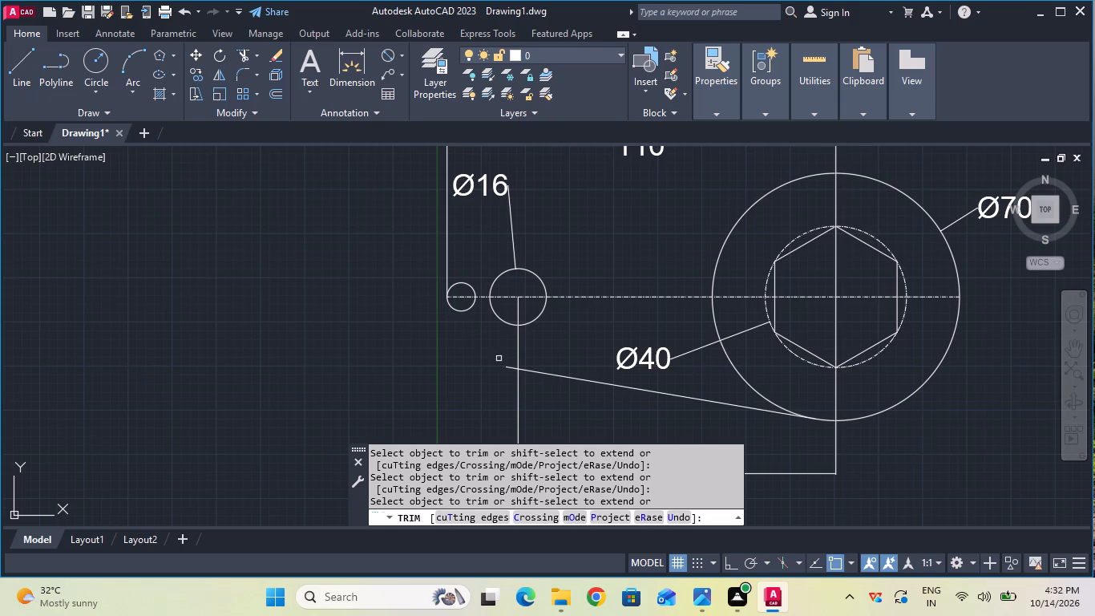
double_click(545, 373)
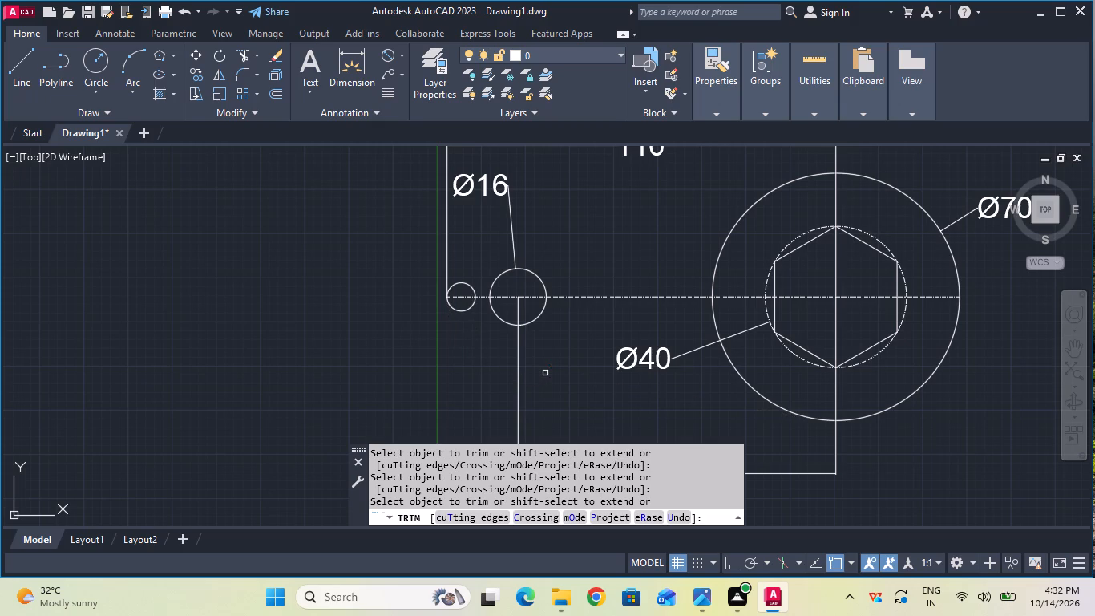
key(Escape)
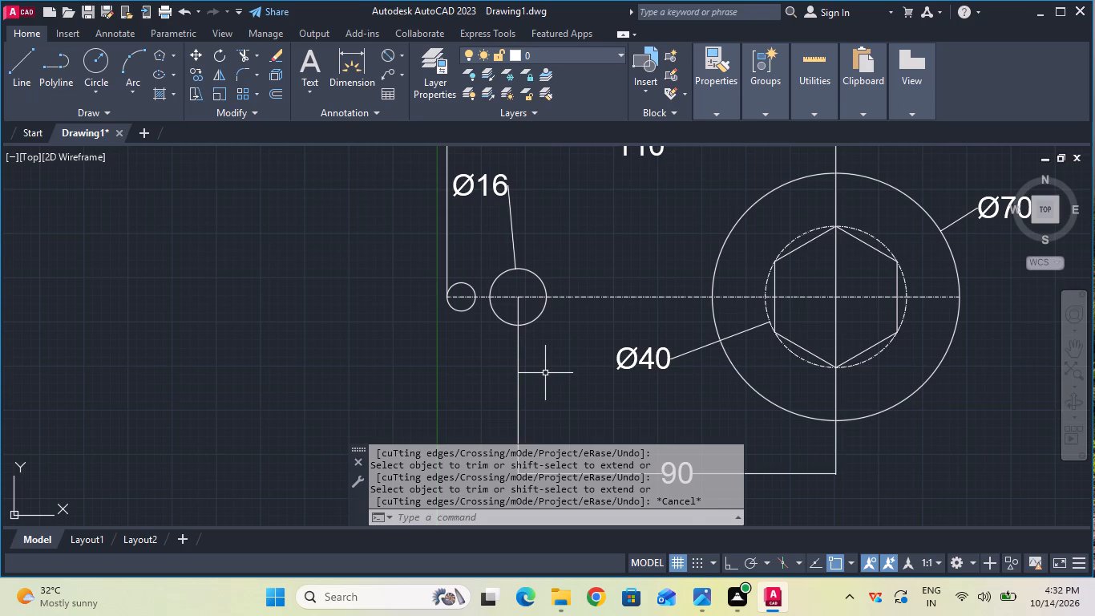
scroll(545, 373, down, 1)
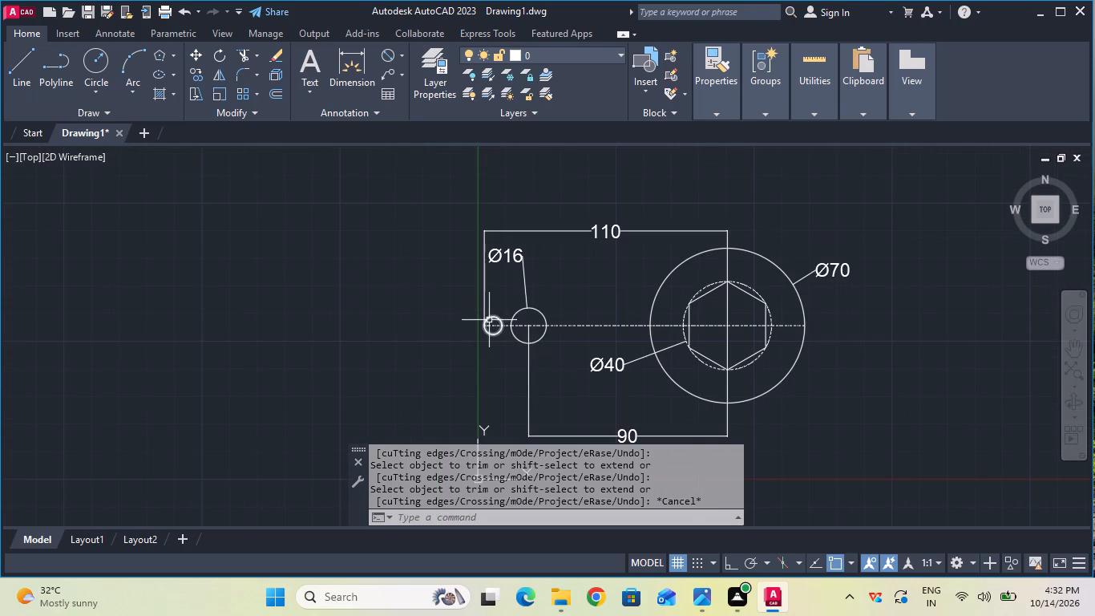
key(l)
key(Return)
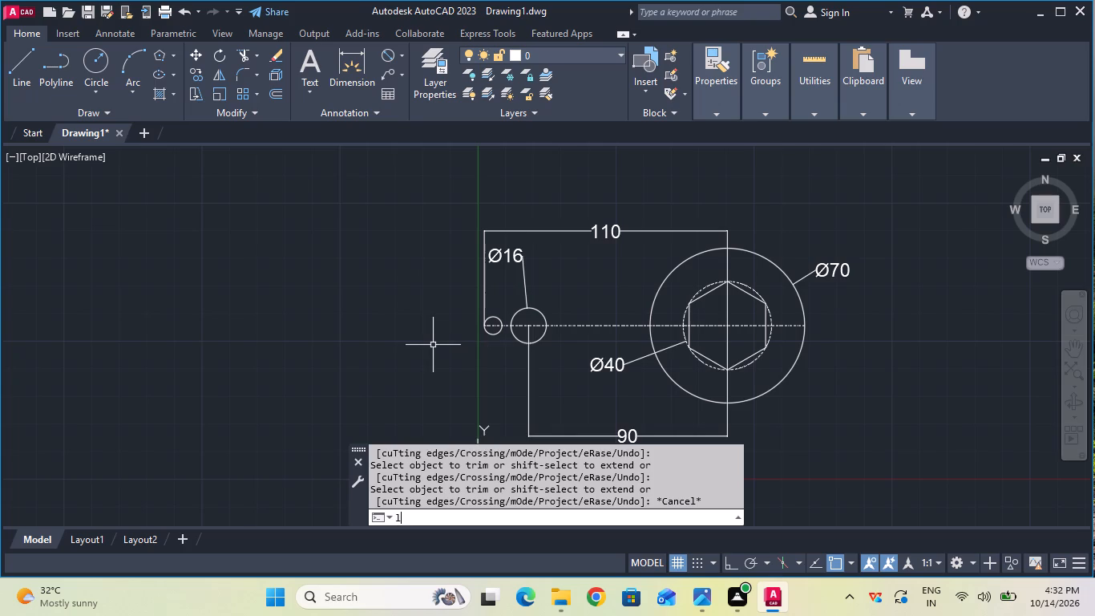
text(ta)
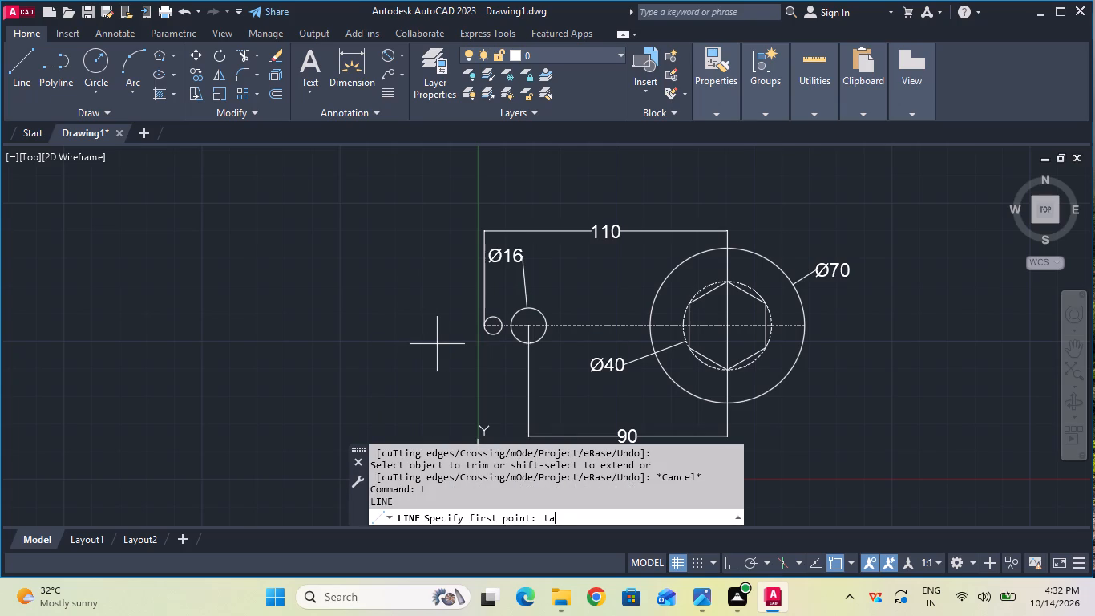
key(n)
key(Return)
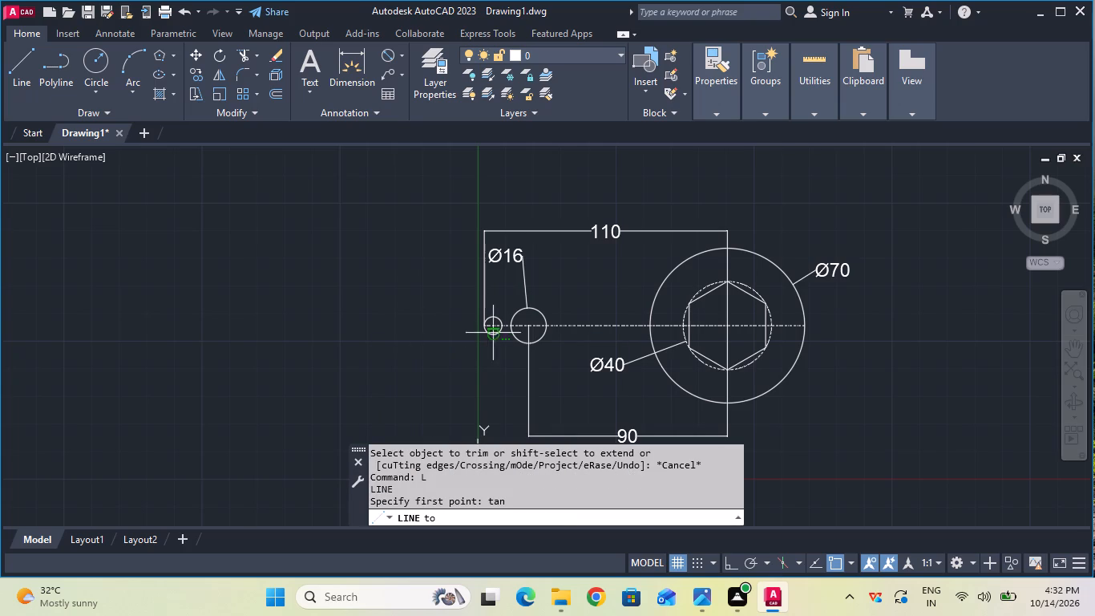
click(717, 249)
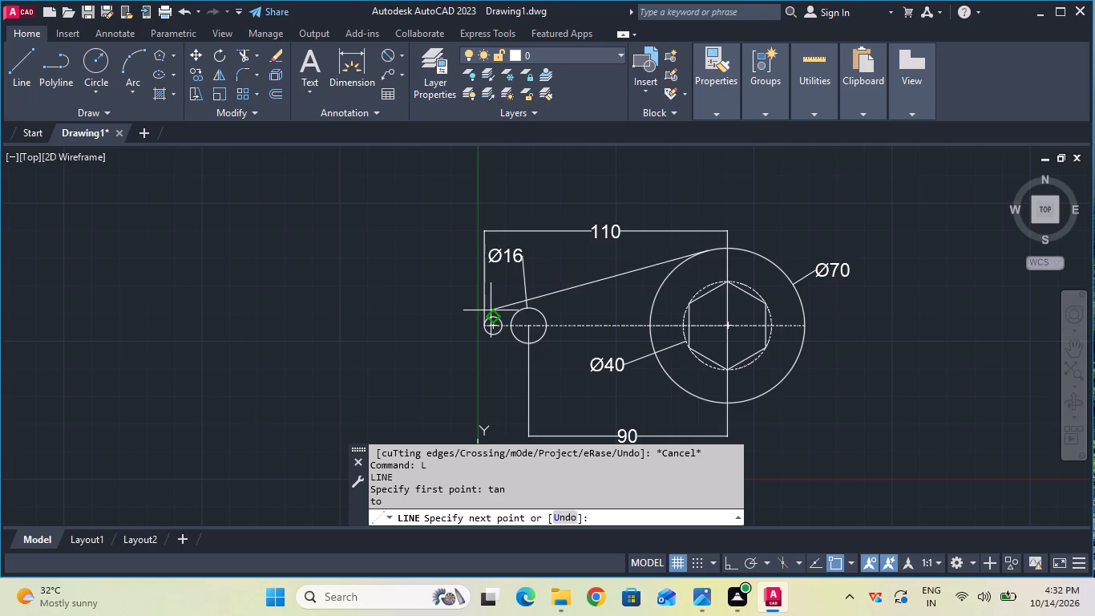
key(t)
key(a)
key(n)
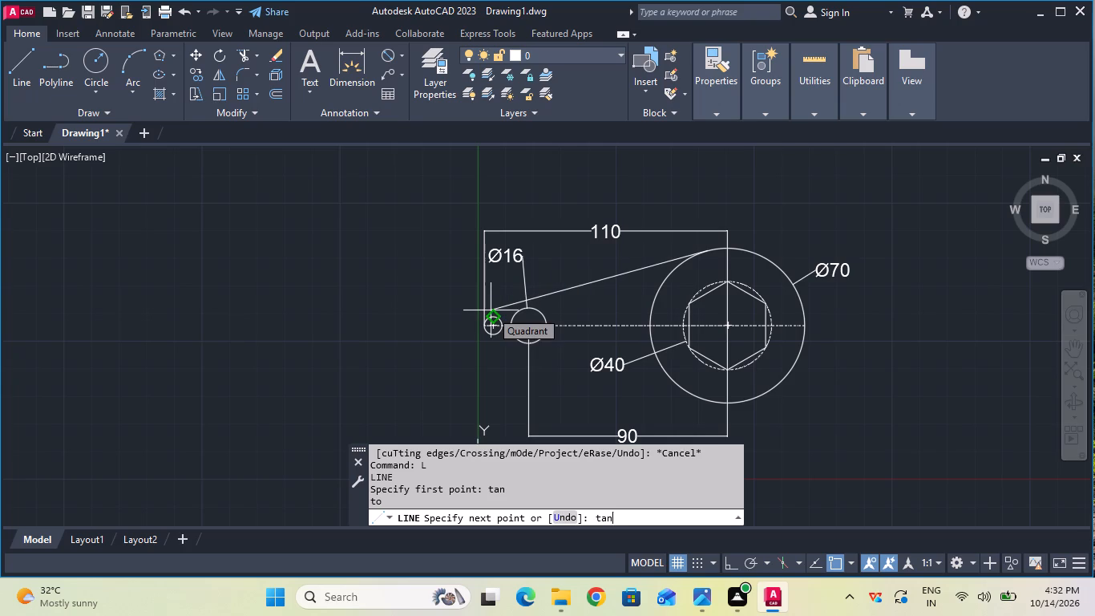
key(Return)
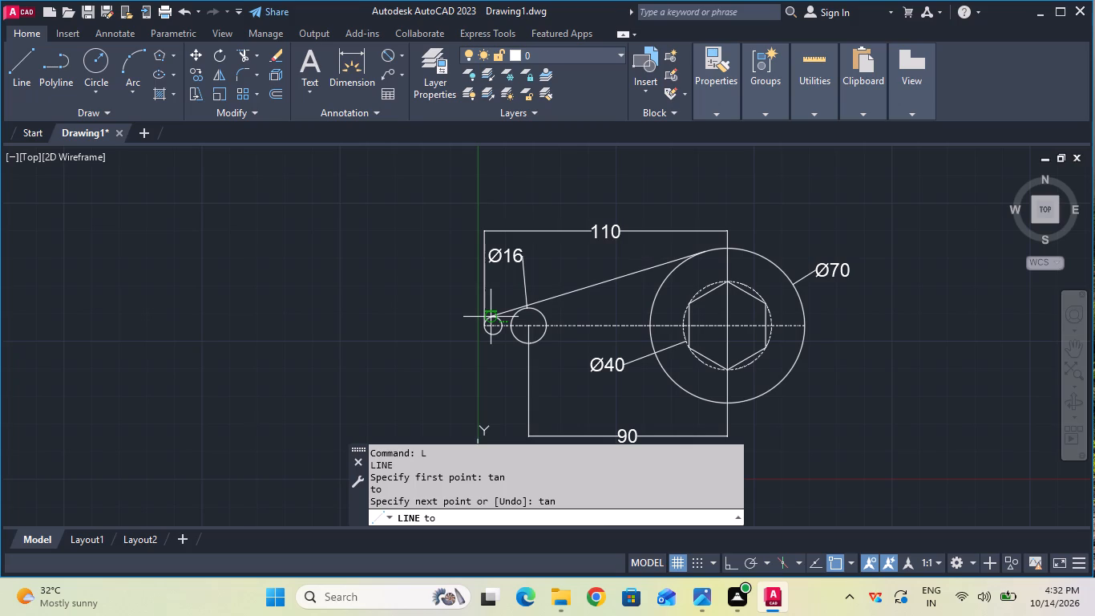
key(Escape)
Erase the 4 mm radius circle at the tip end of the horizontal centreline.
click(491, 317)
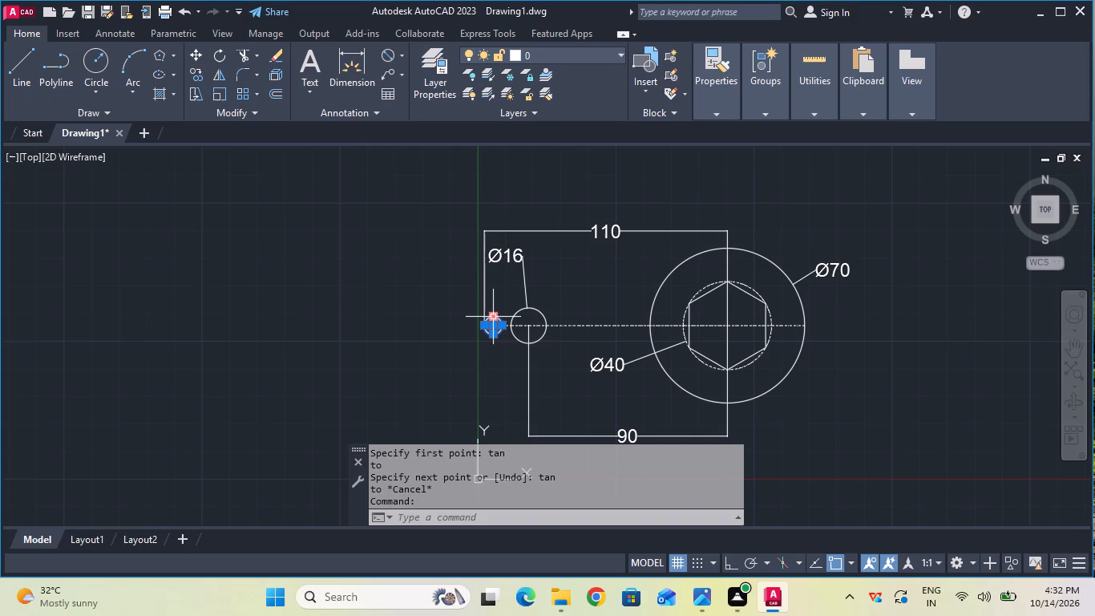
key(Delete)
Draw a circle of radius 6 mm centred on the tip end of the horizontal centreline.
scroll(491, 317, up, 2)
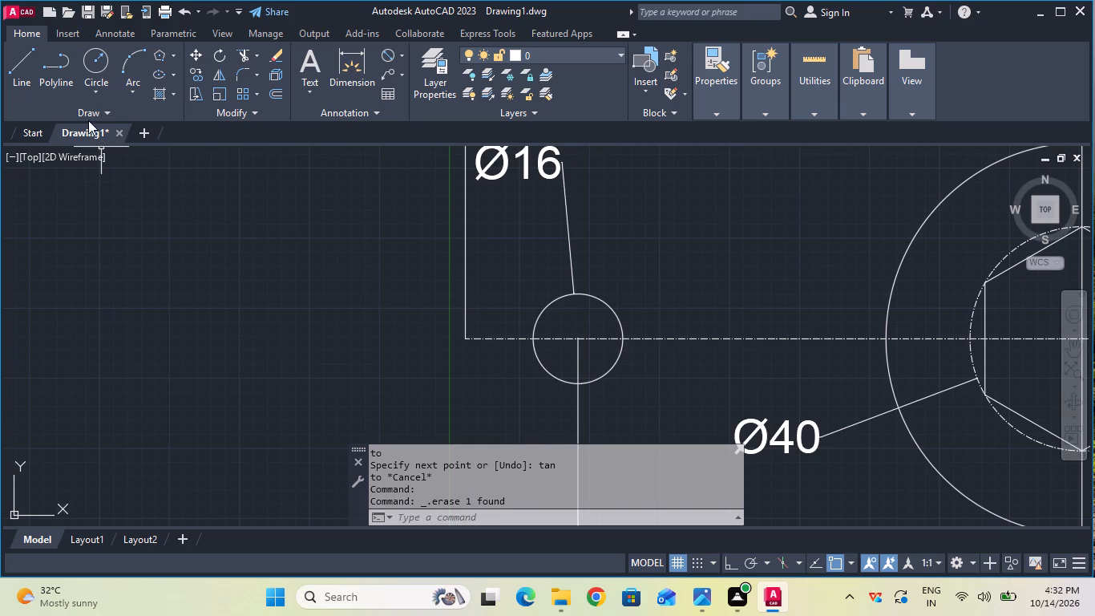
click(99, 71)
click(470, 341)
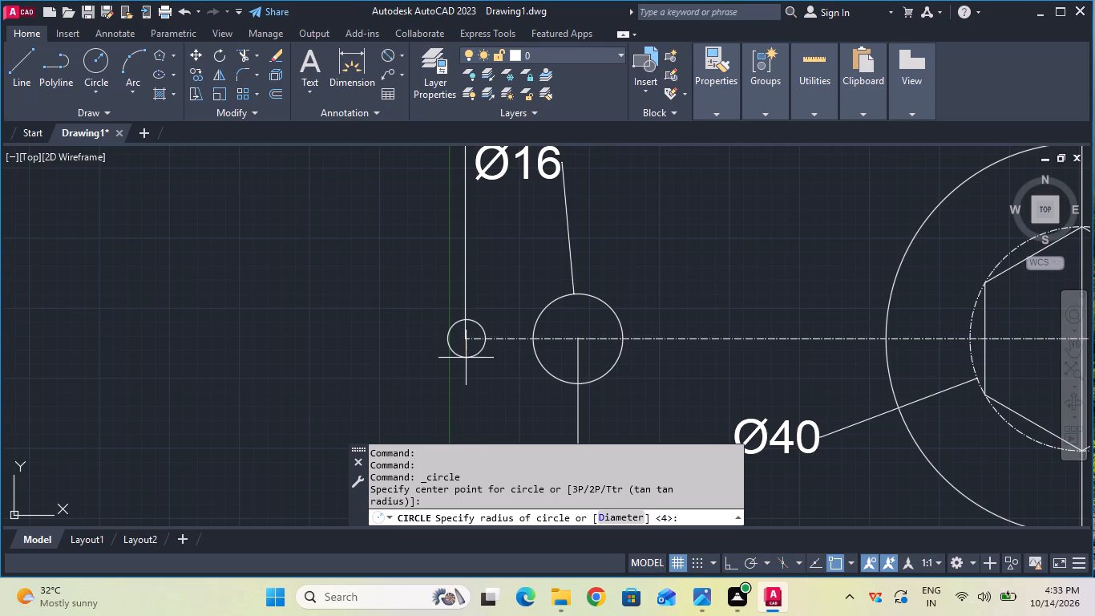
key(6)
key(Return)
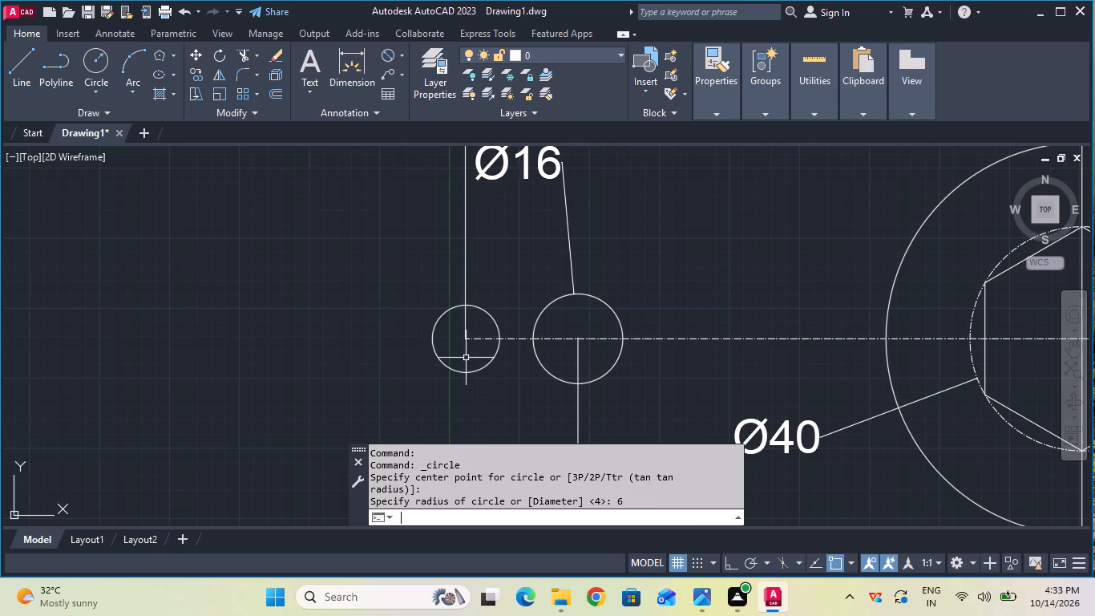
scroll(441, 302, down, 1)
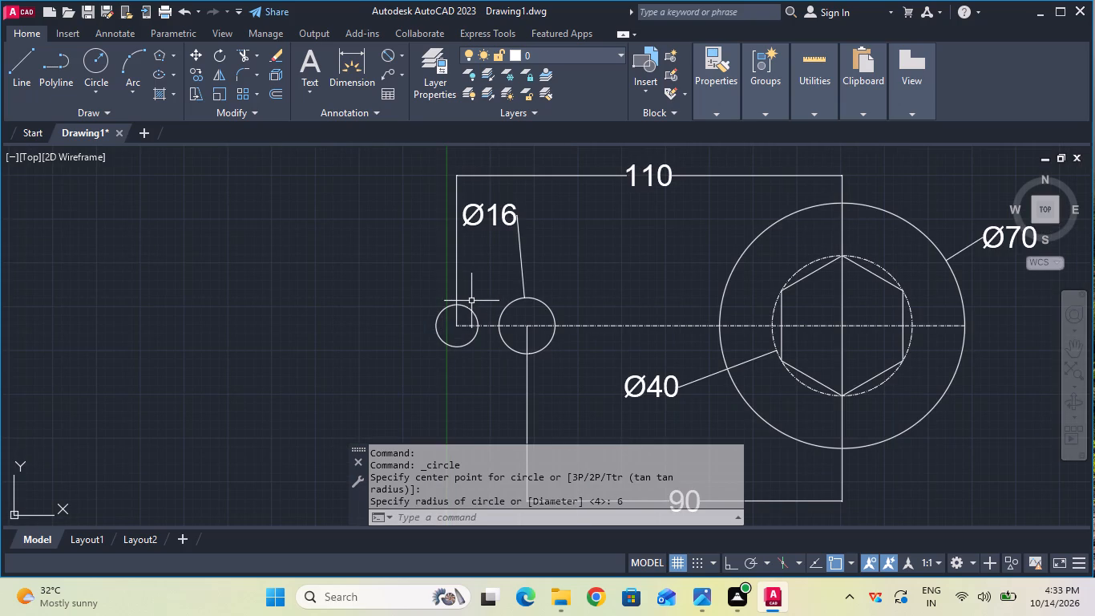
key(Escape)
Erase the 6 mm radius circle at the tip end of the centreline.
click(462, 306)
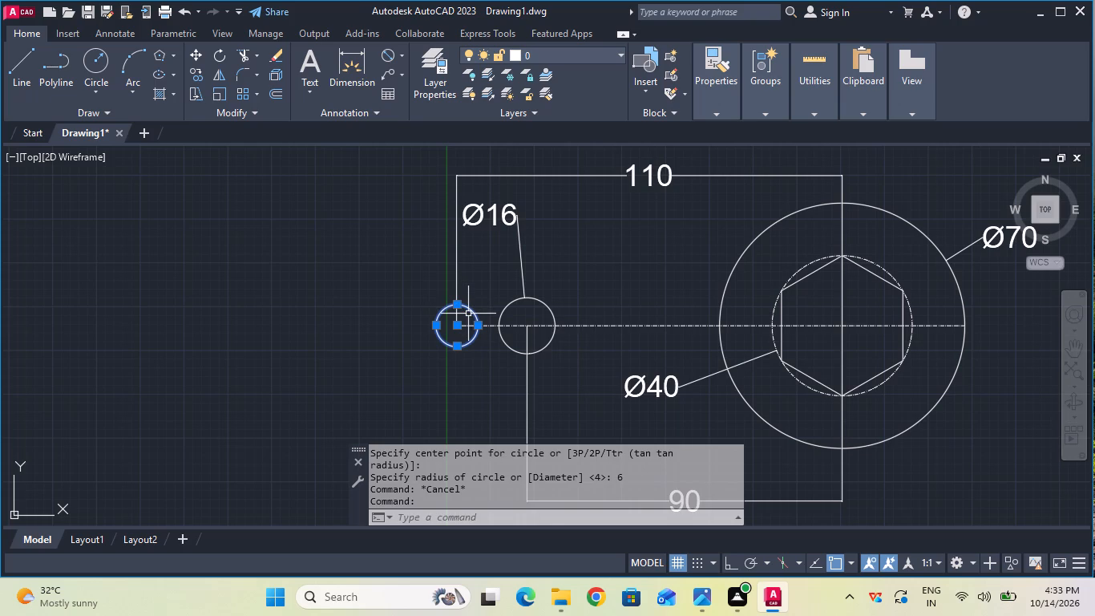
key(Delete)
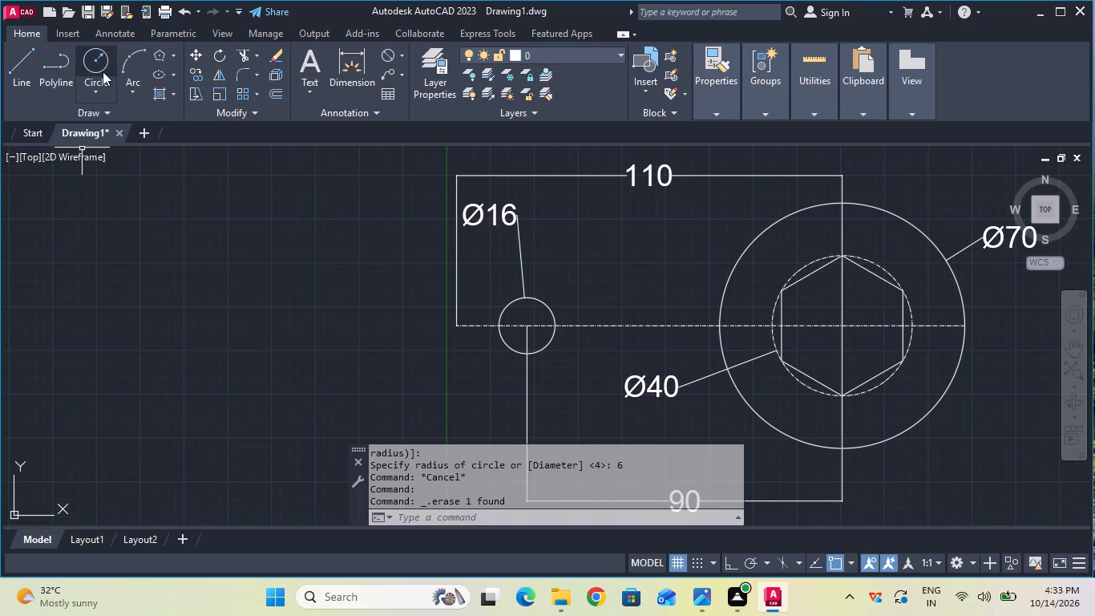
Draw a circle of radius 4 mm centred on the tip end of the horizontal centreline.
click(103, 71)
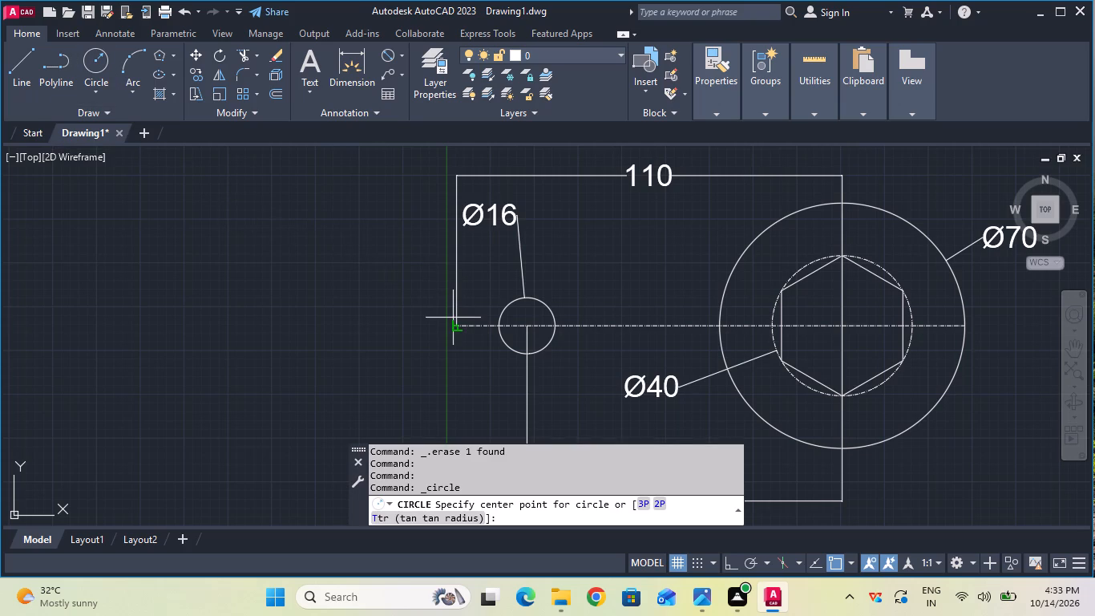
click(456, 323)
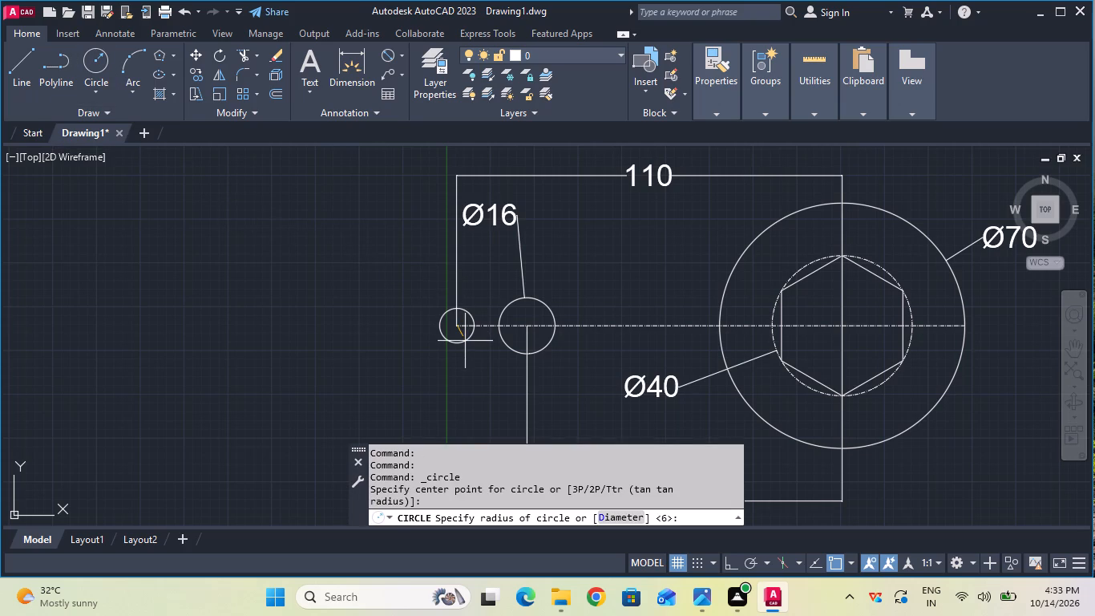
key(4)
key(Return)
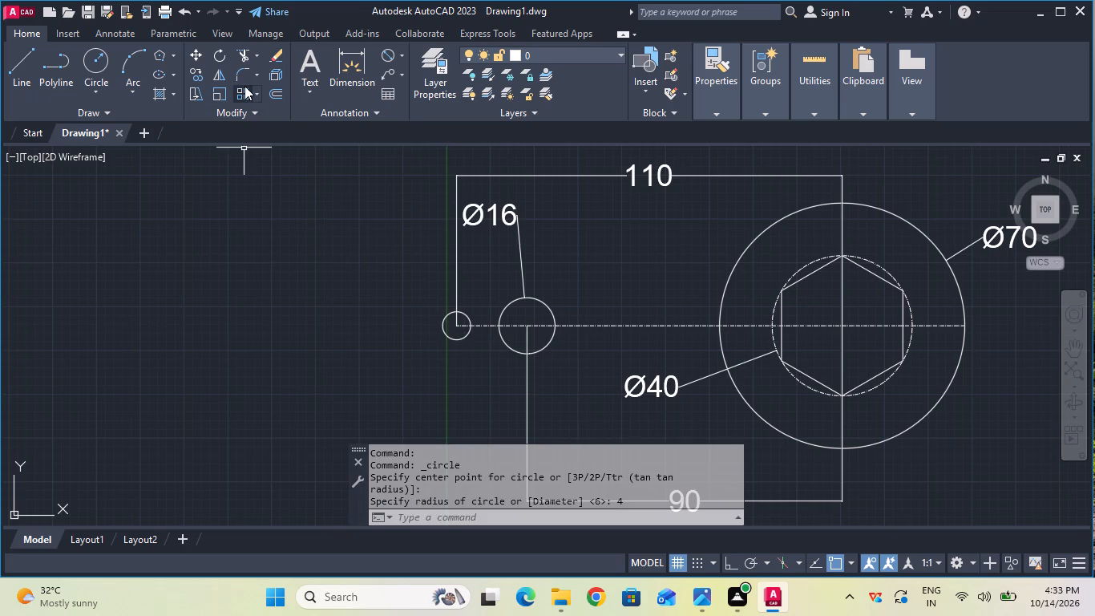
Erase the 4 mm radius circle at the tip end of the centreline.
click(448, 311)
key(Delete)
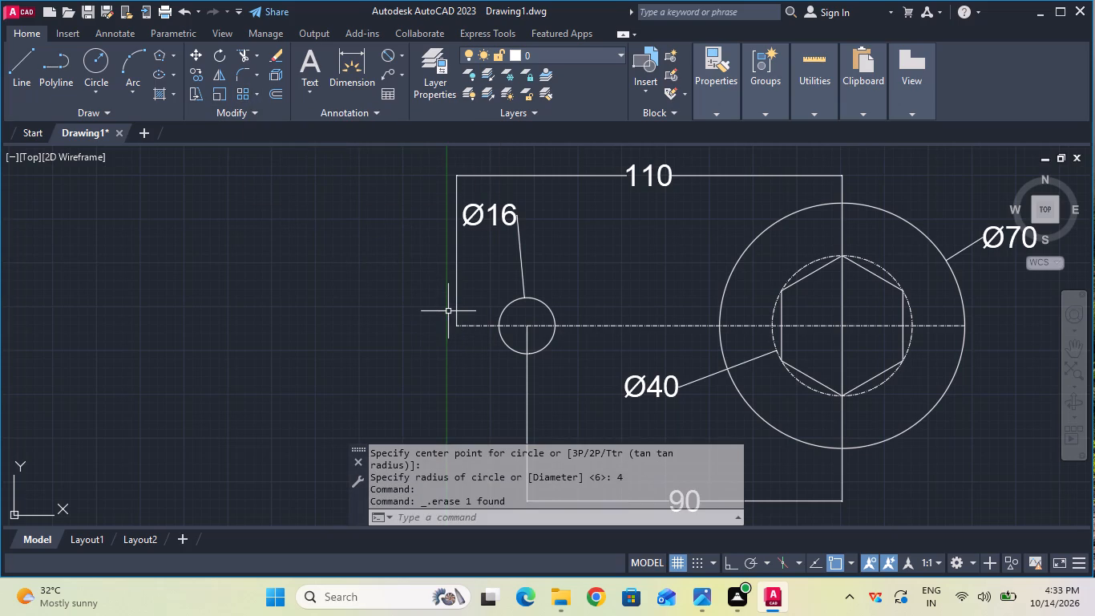
Draw a circle of radius 5 mm centred on the tip end of the horizontal centreline.
click(97, 67)
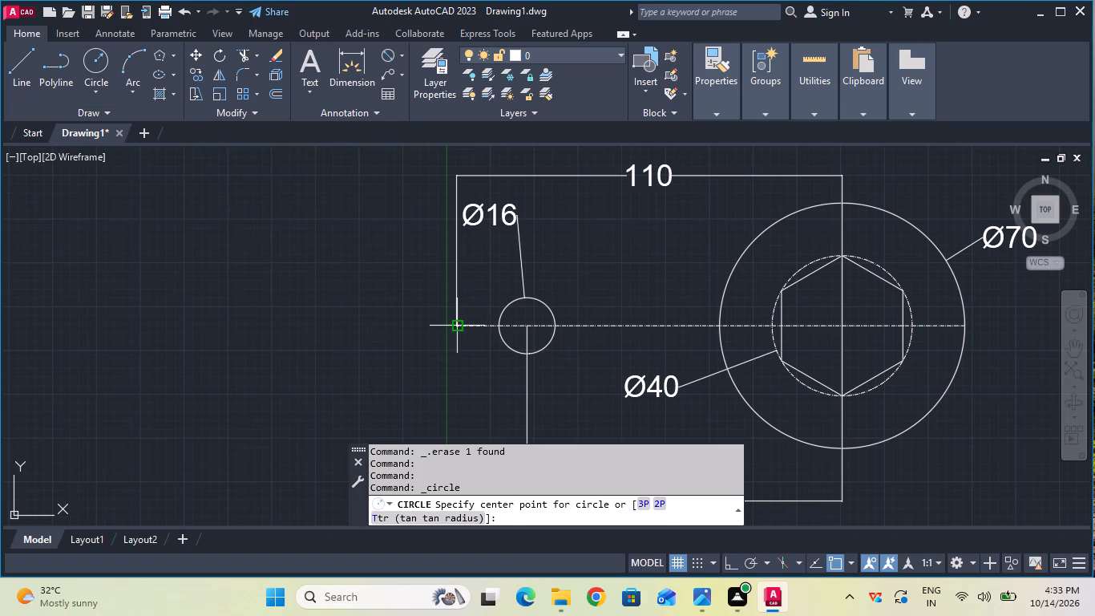
click(460, 321)
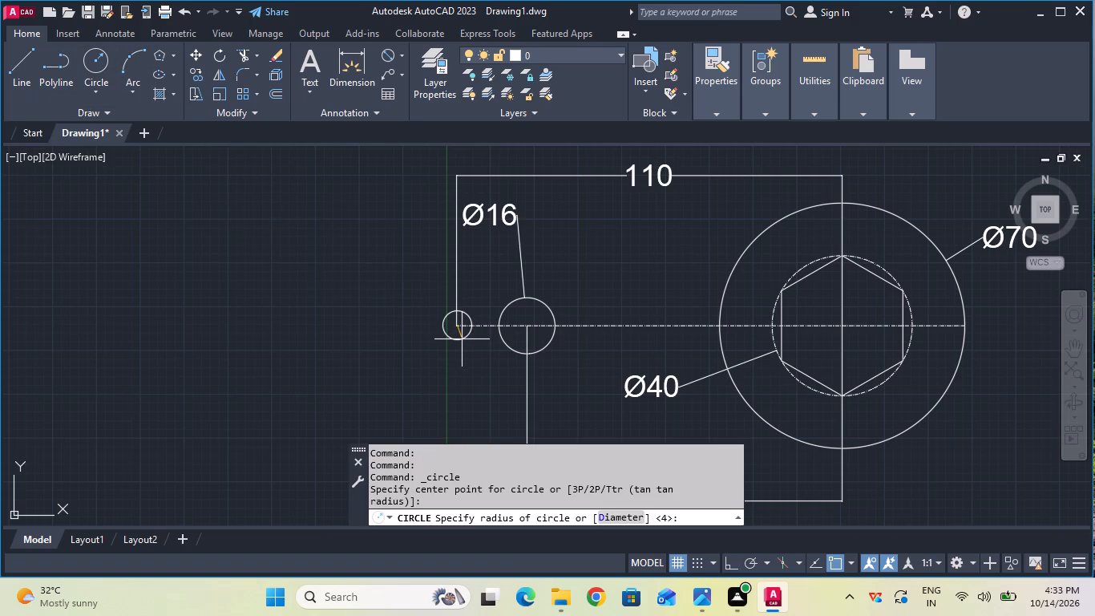
key(5)
key(Return)
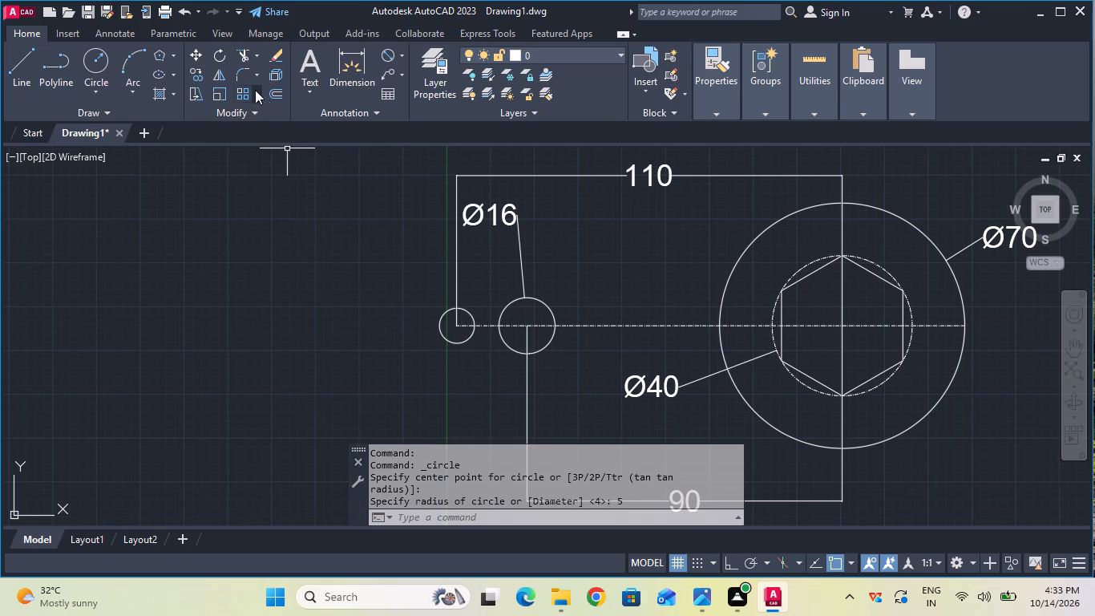
Move the 5 mm radius circle by its outermost quadrant onto the tip end of the horizontal centreline.
click(195, 59)
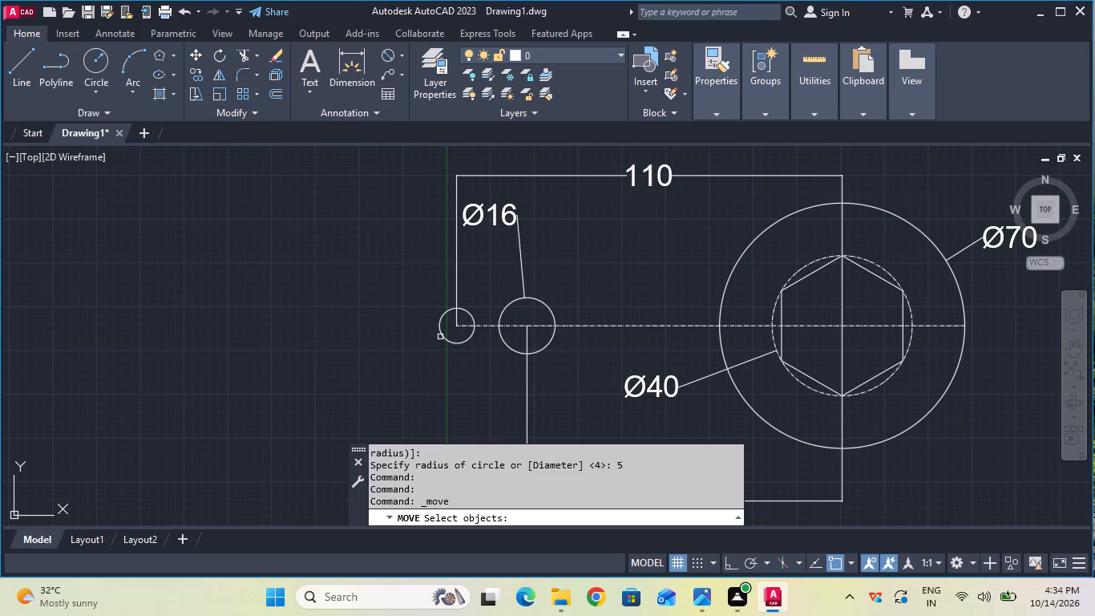
click(446, 337)
key(Return)
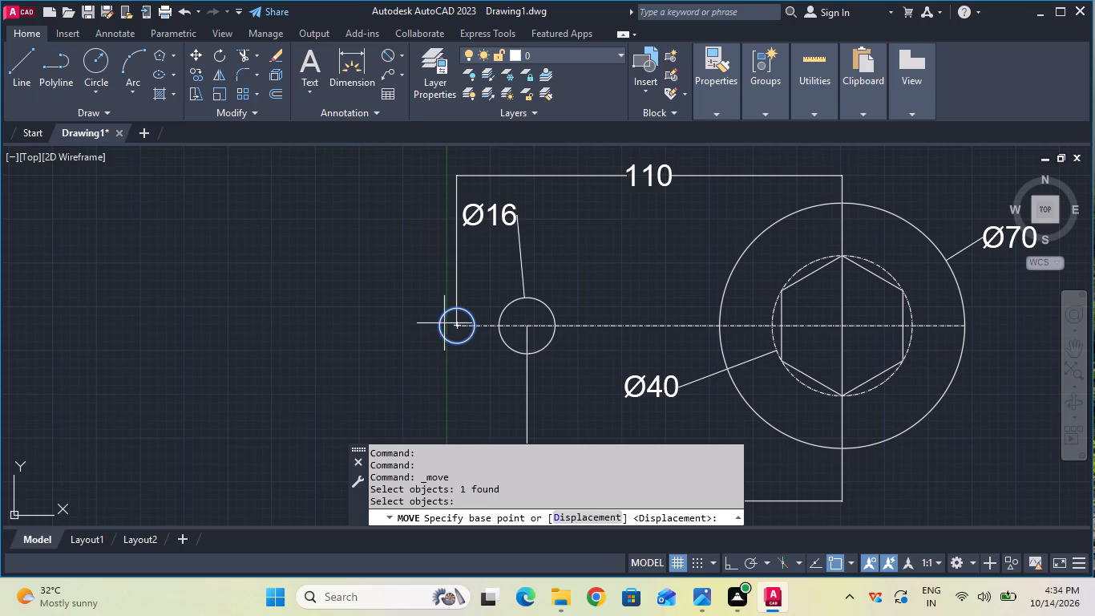
click(444, 323)
click(462, 326)
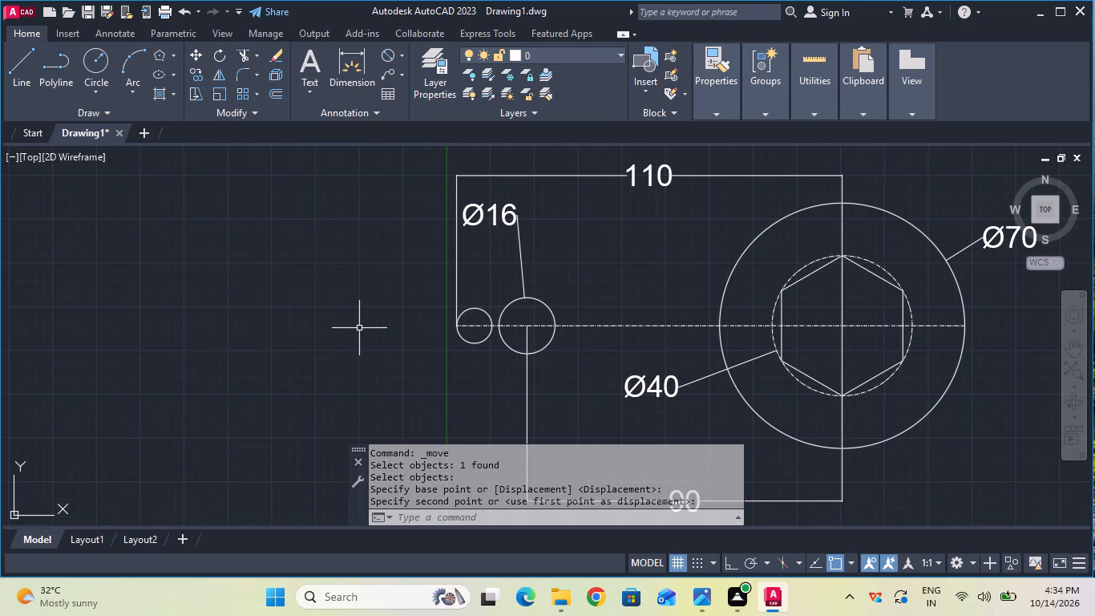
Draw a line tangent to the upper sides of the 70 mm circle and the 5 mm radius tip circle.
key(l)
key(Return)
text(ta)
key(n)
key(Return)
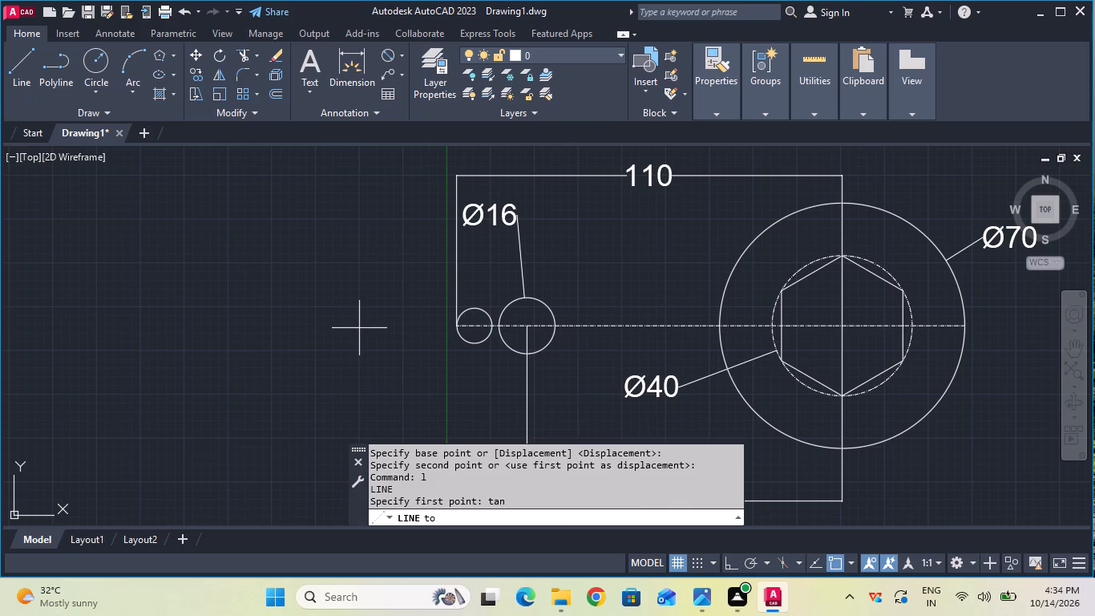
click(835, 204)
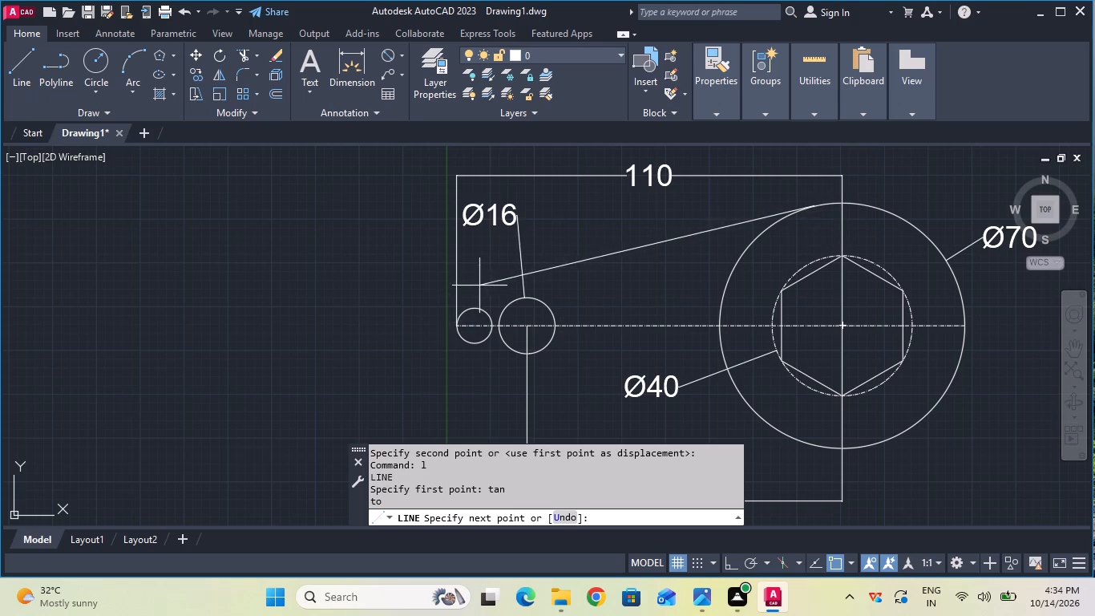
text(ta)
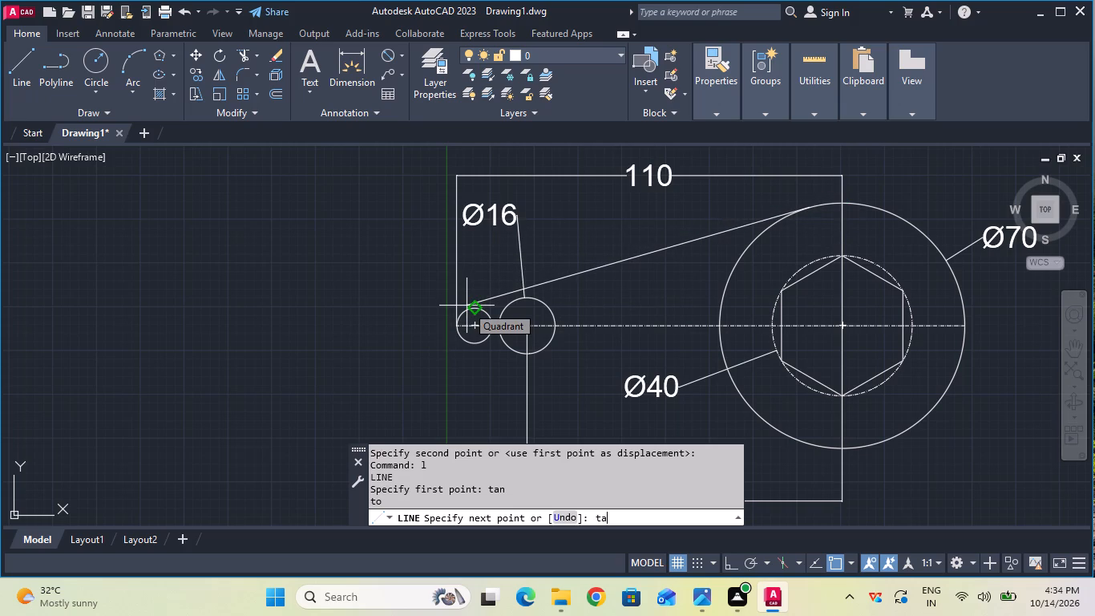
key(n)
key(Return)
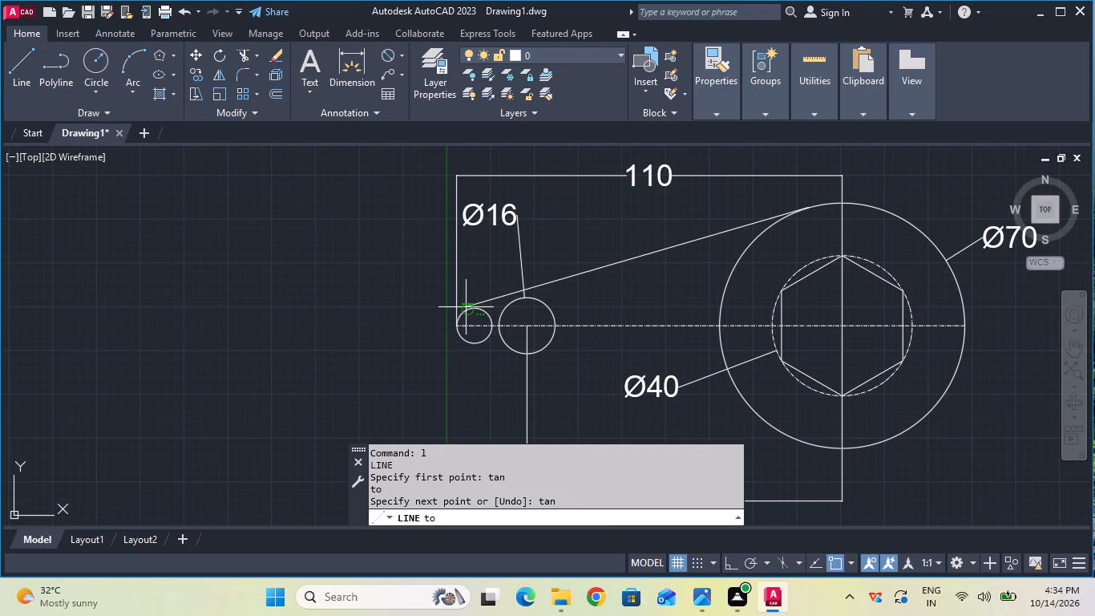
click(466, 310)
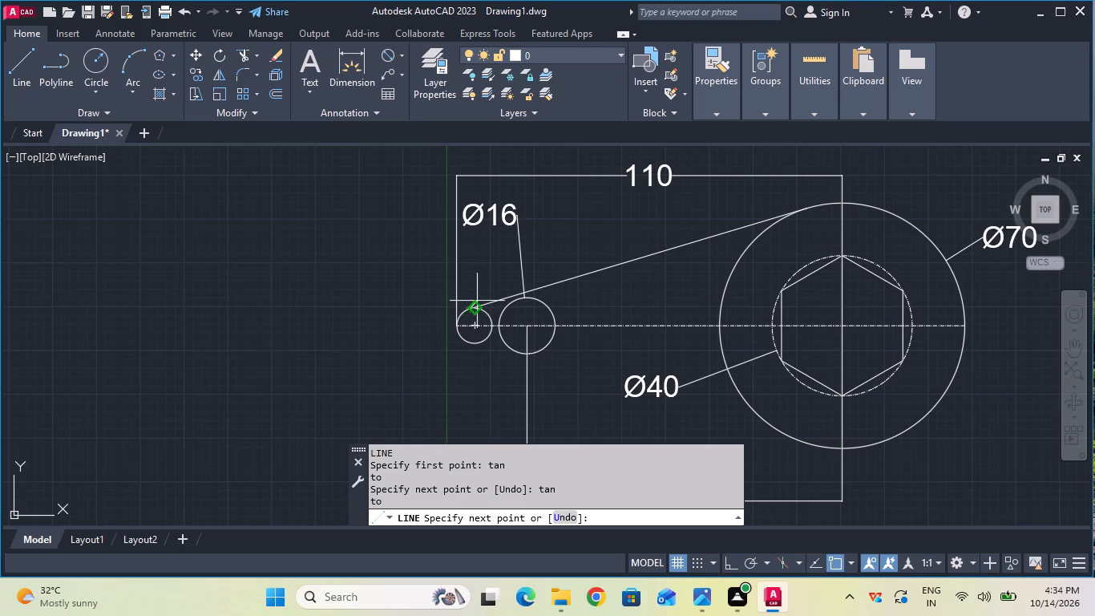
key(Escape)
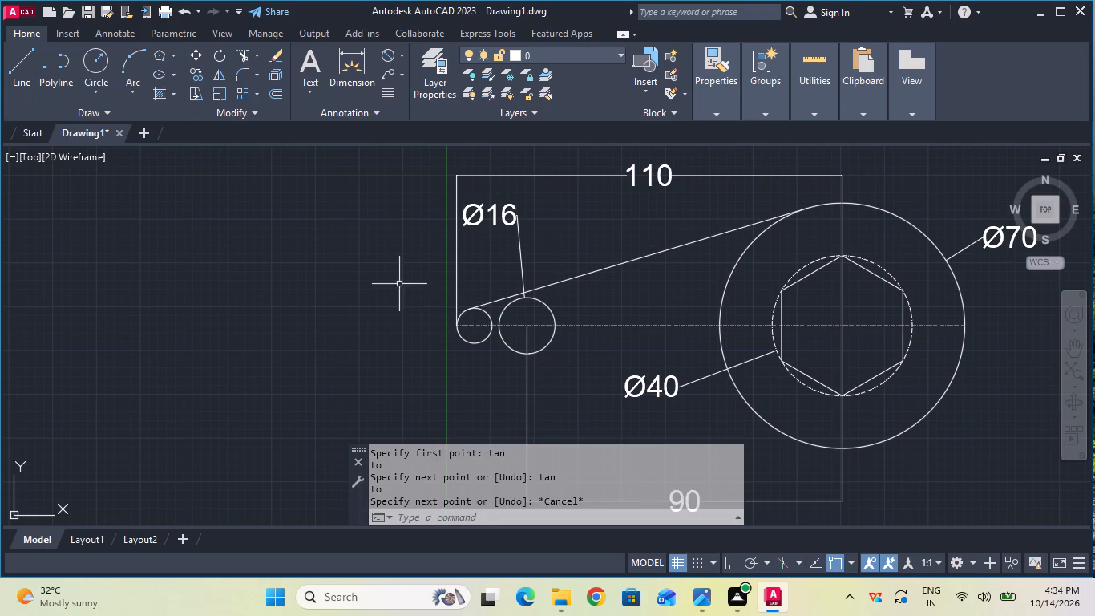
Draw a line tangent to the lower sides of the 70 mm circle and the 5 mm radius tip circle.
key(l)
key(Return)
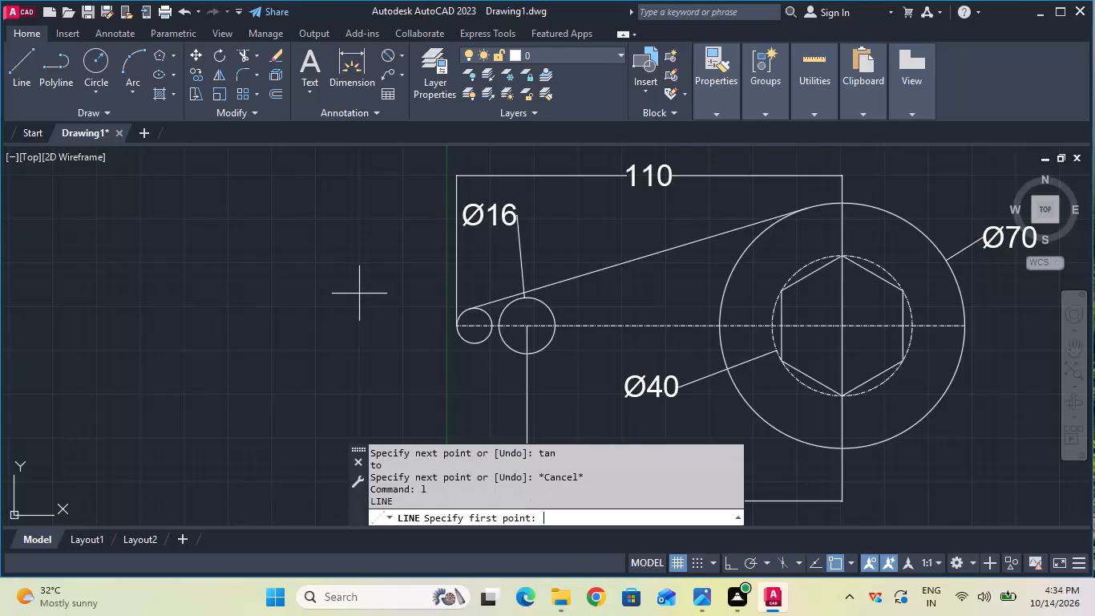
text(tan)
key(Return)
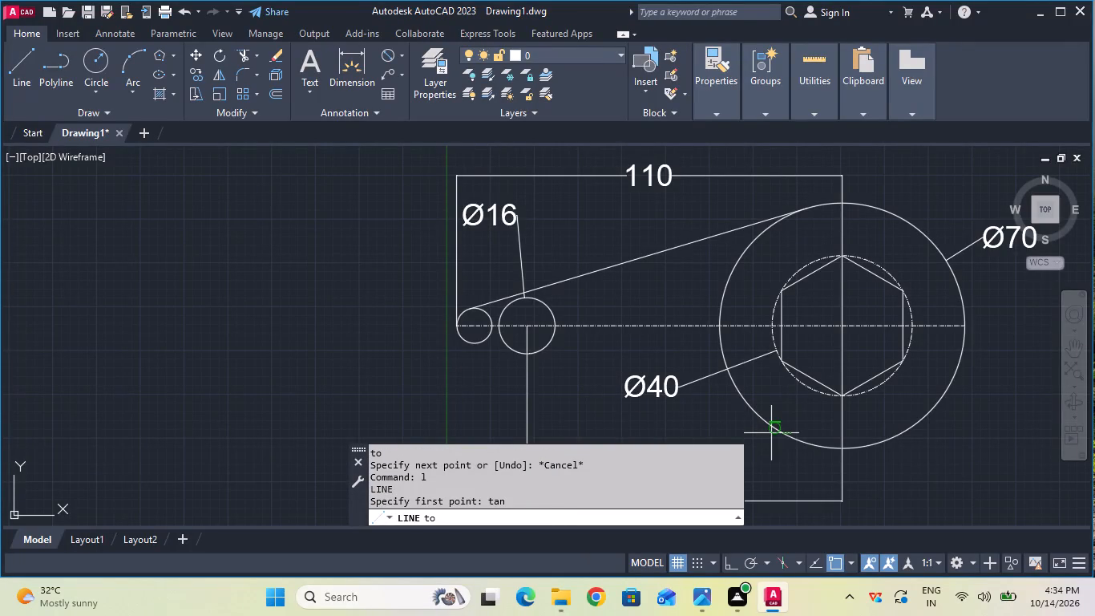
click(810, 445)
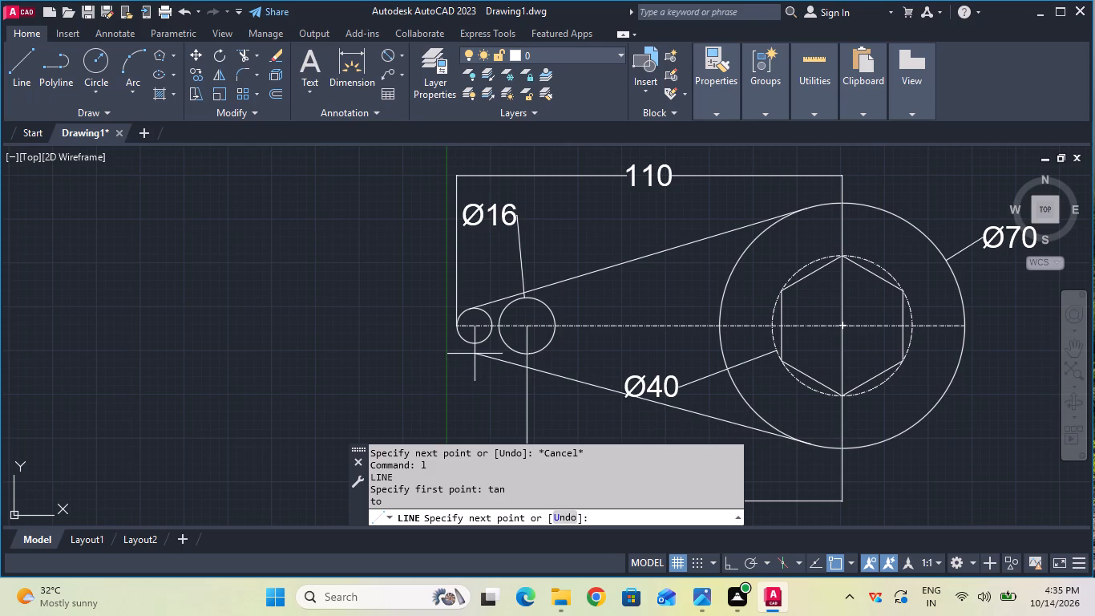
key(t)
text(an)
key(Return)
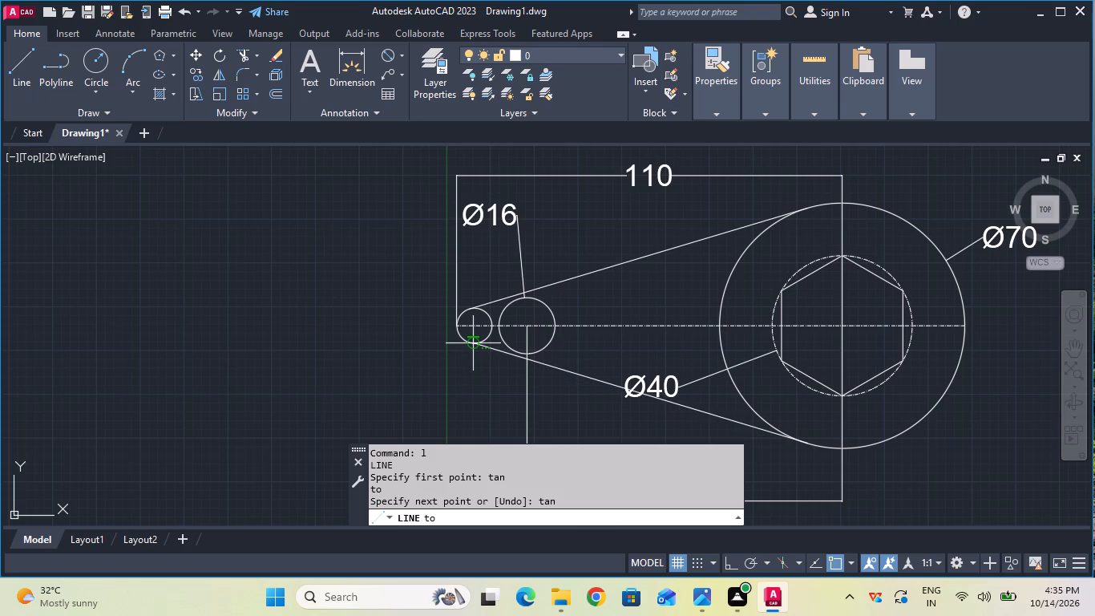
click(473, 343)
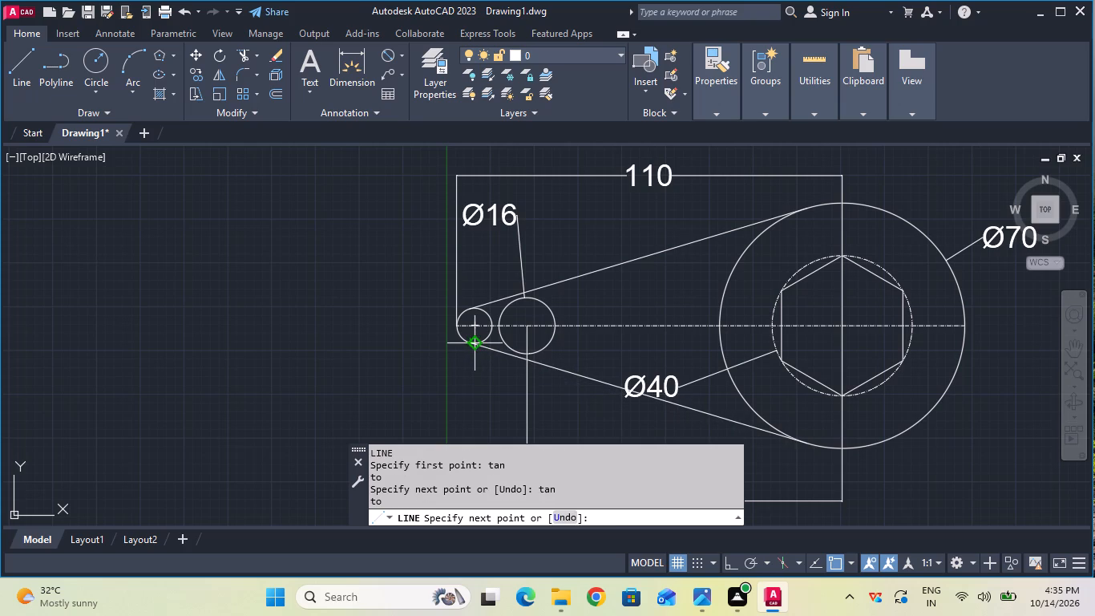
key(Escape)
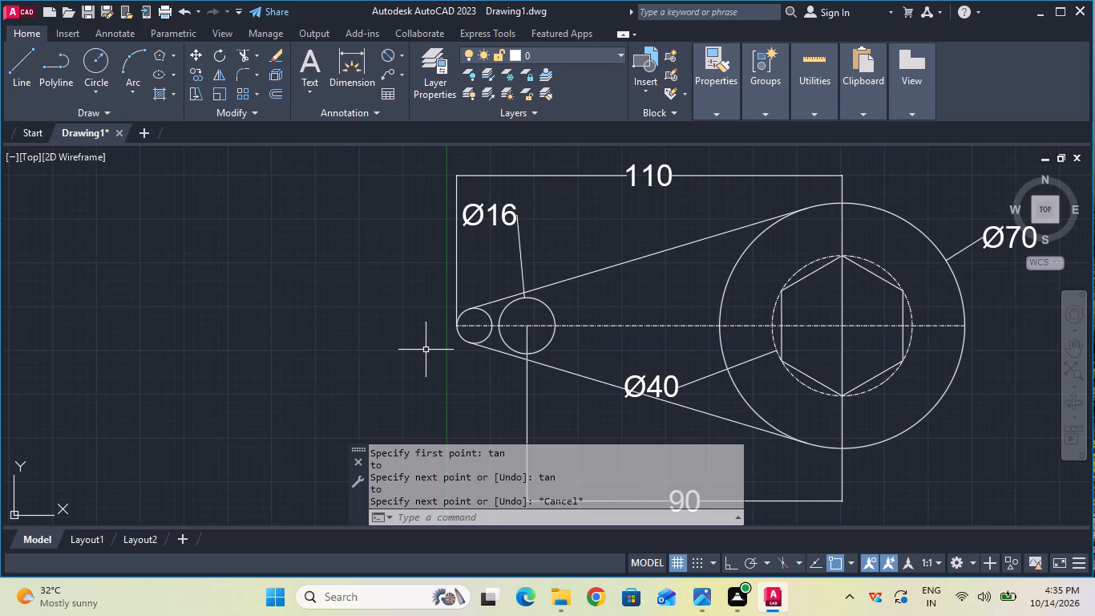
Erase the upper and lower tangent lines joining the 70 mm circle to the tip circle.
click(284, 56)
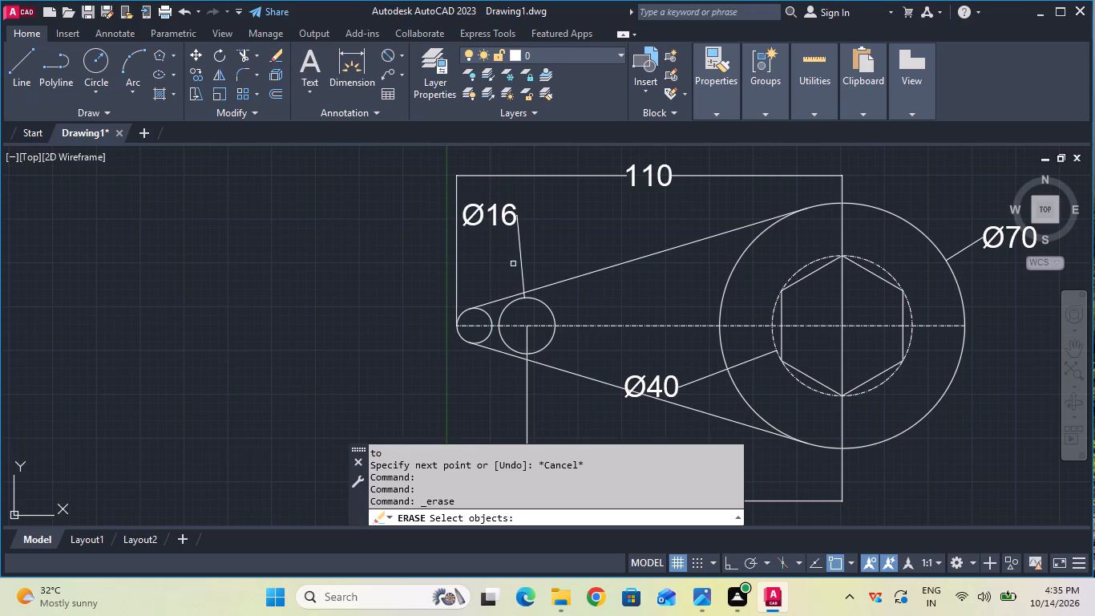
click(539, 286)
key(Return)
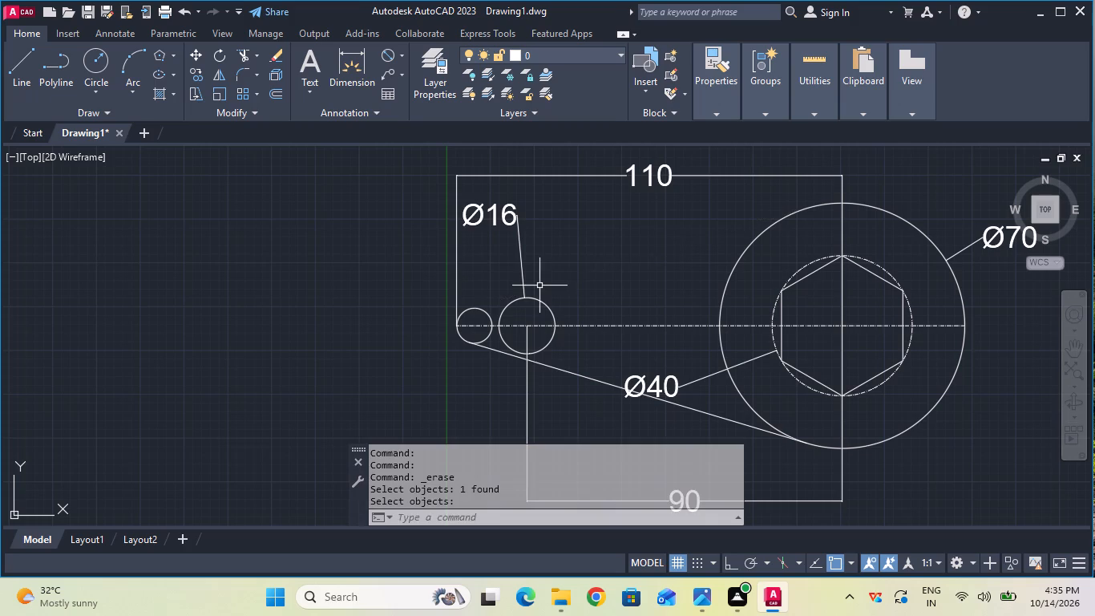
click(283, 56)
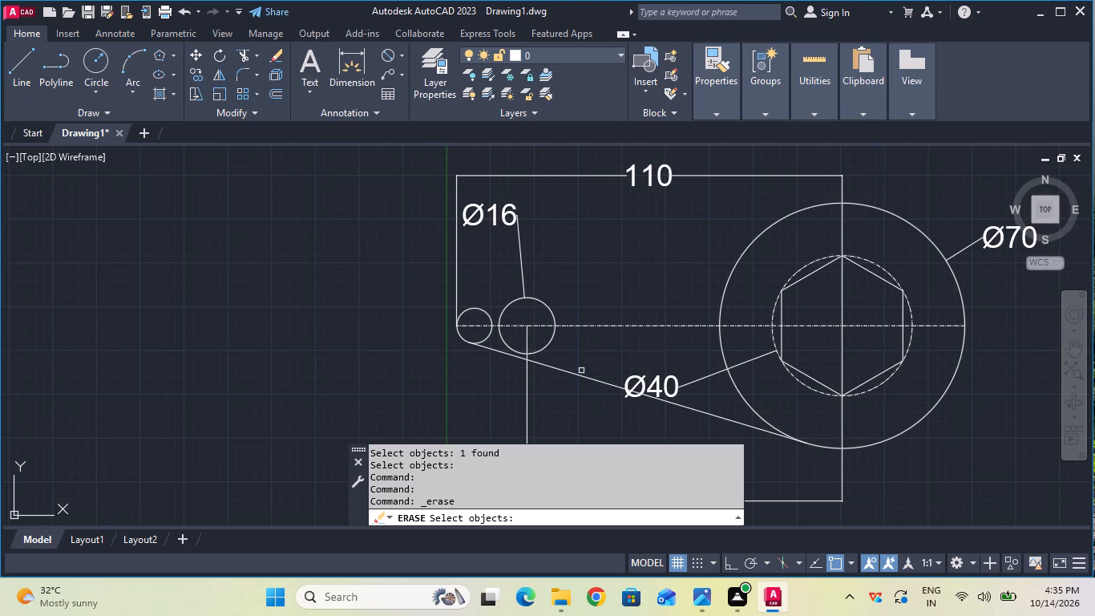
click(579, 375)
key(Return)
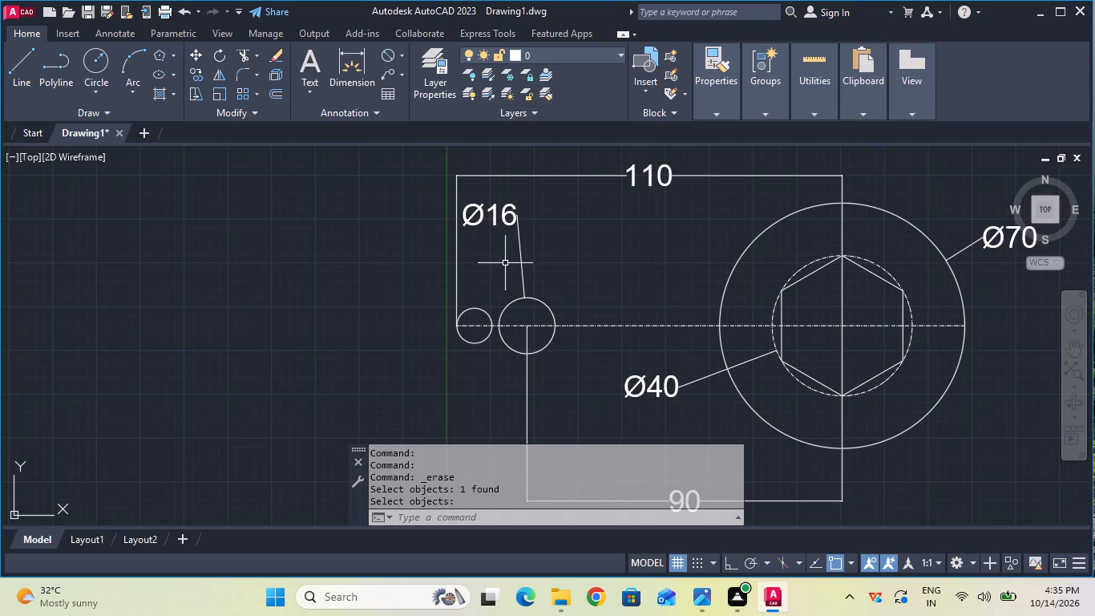
Erase the 5 mm radius circle at the tip of the horizontal centreline.
click(480, 307)
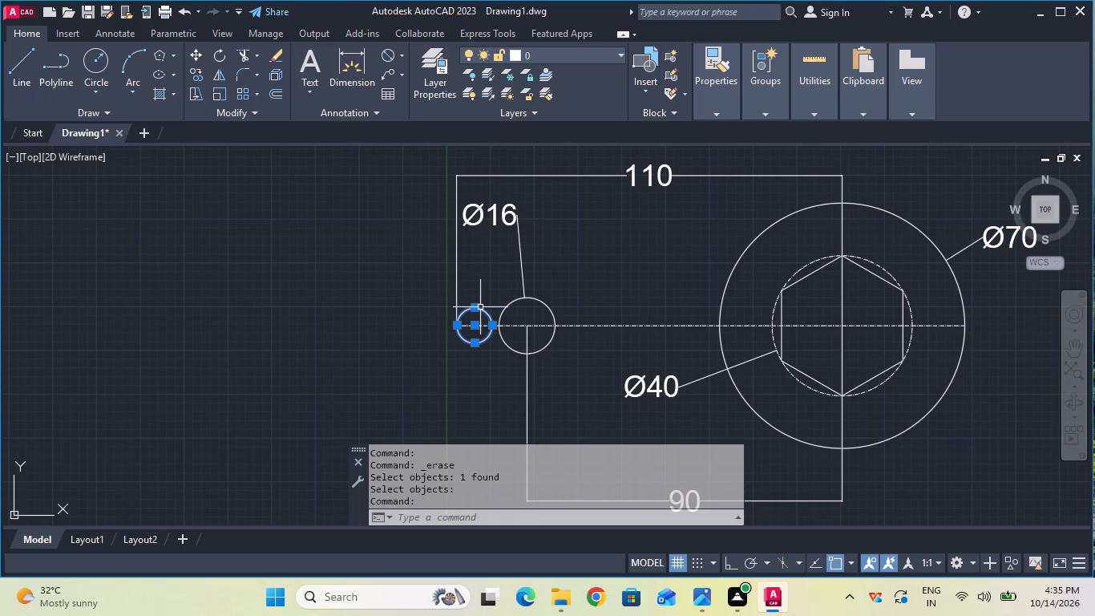
key(Escape)
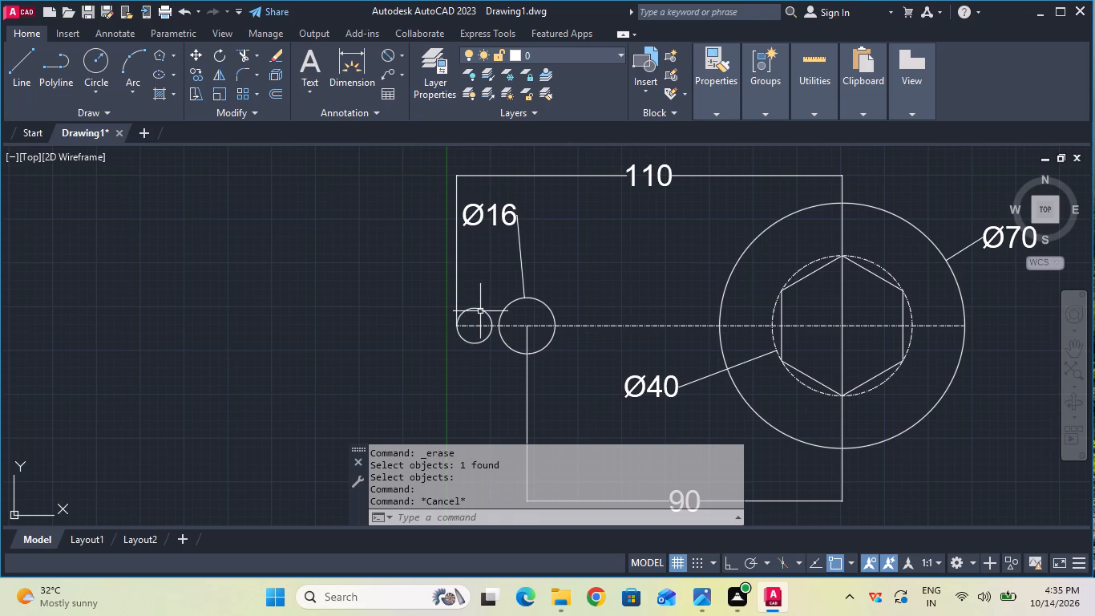
click(480, 310)
key(Delete)
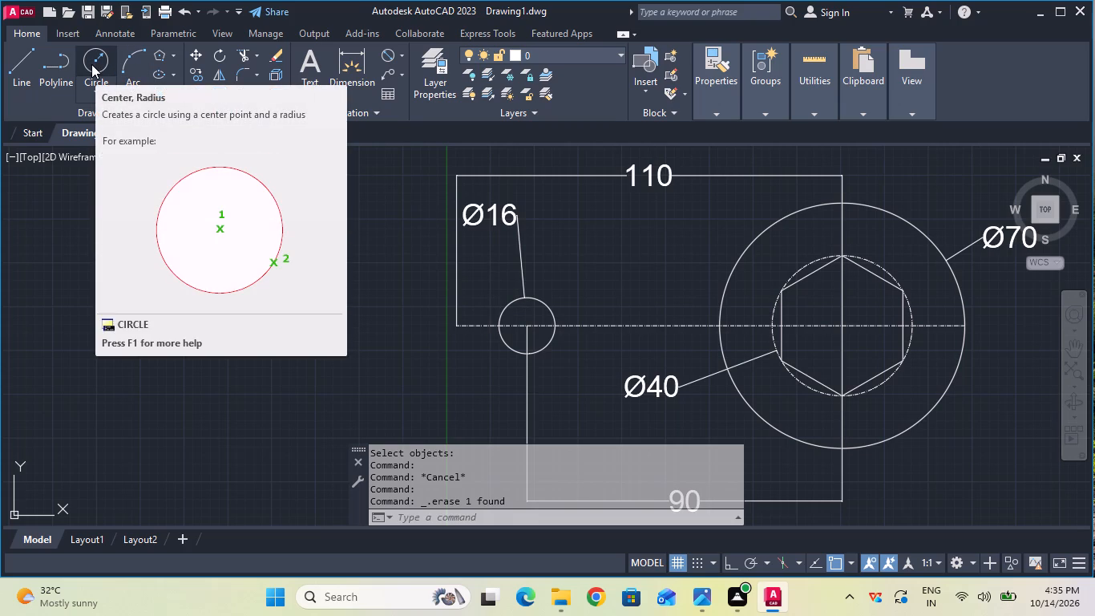
Draw a circle of radius 8 mm centred on the tip end of the horizontal centreline.
click(91, 64)
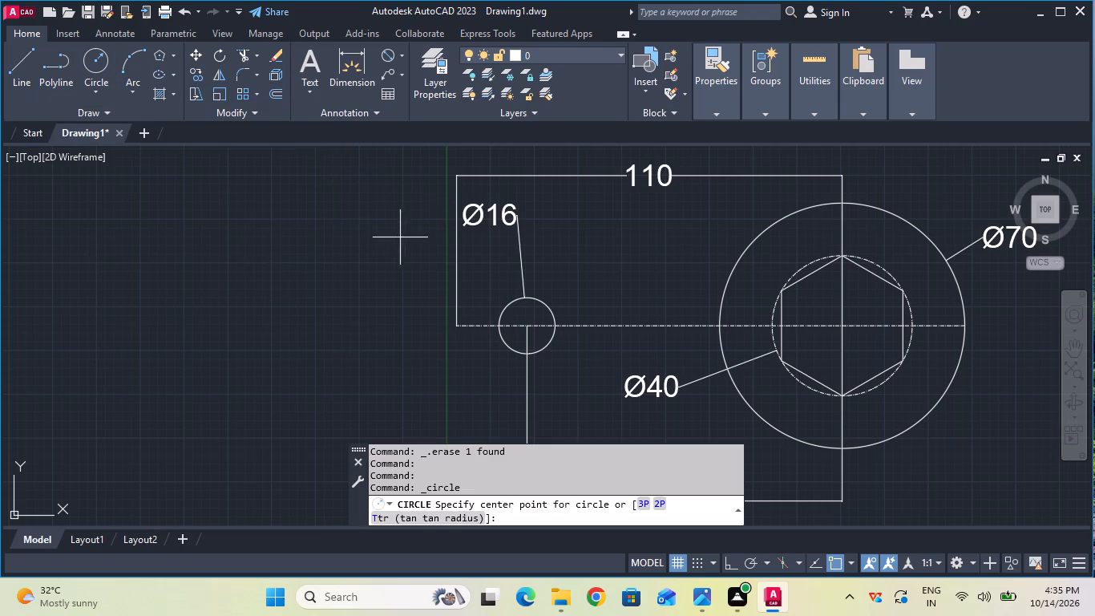
double_click(459, 322)
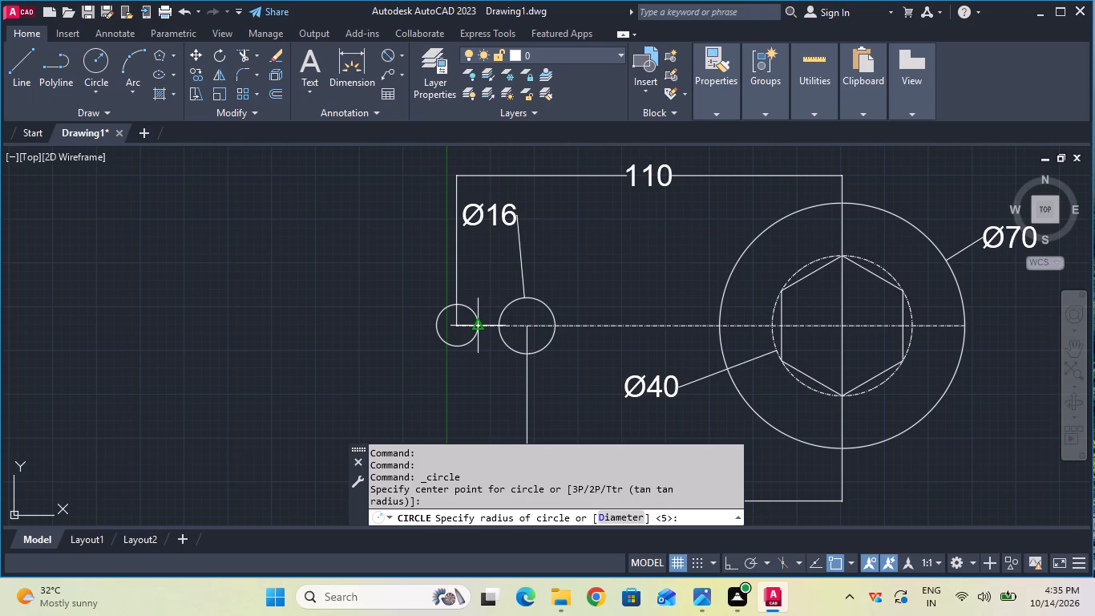
key(8)
key(Return)
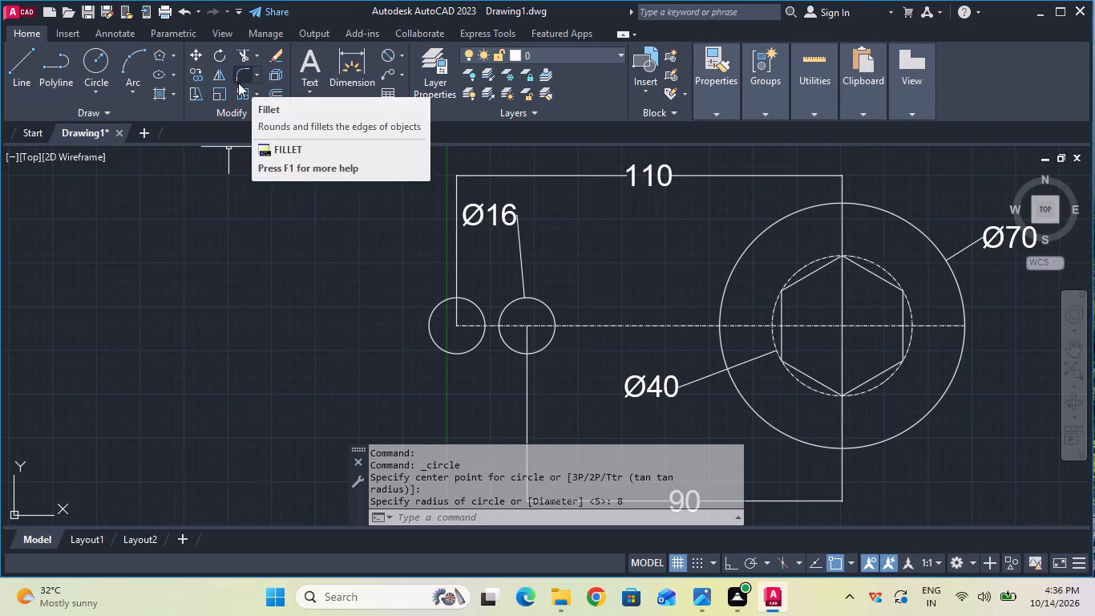
Move the new 8 mm radius circle by its outermost quadrant onto the tip end of the horizontal centreline.
click(203, 58)
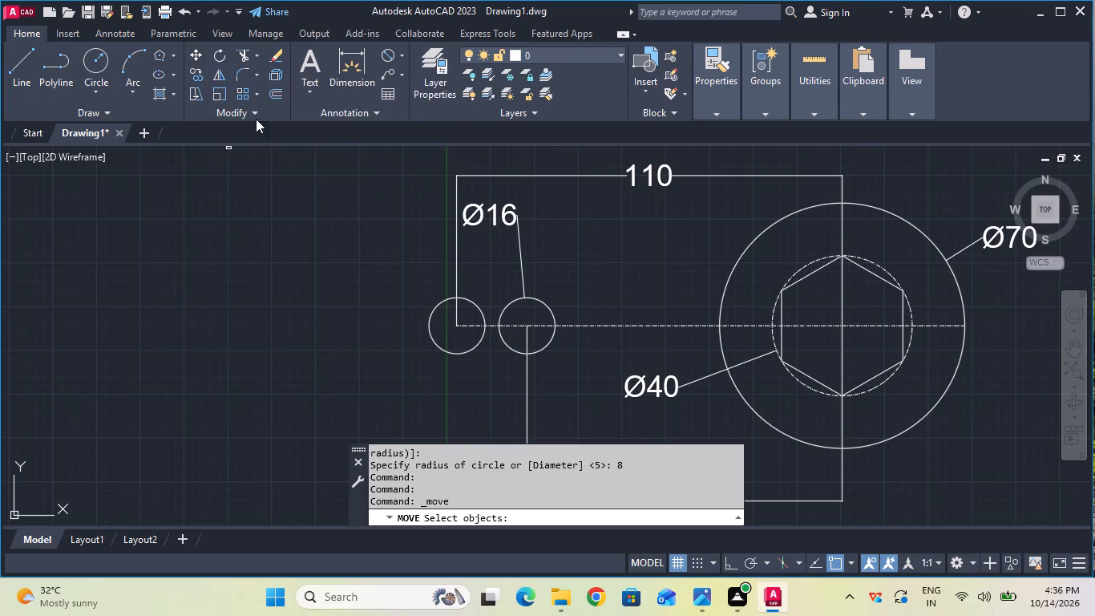
click(479, 308)
key(Return)
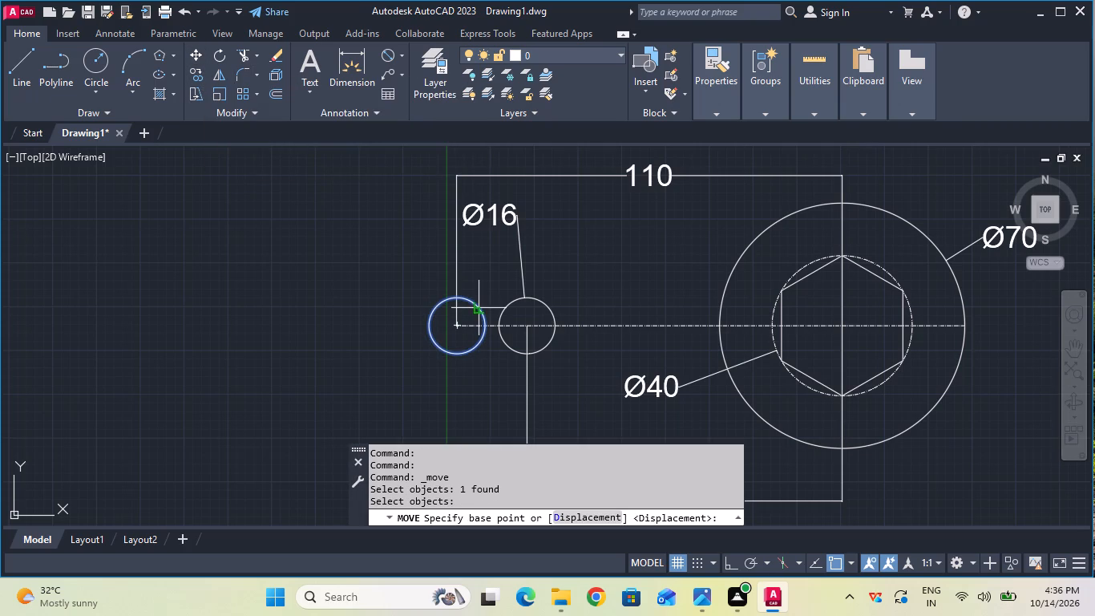
click(433, 322)
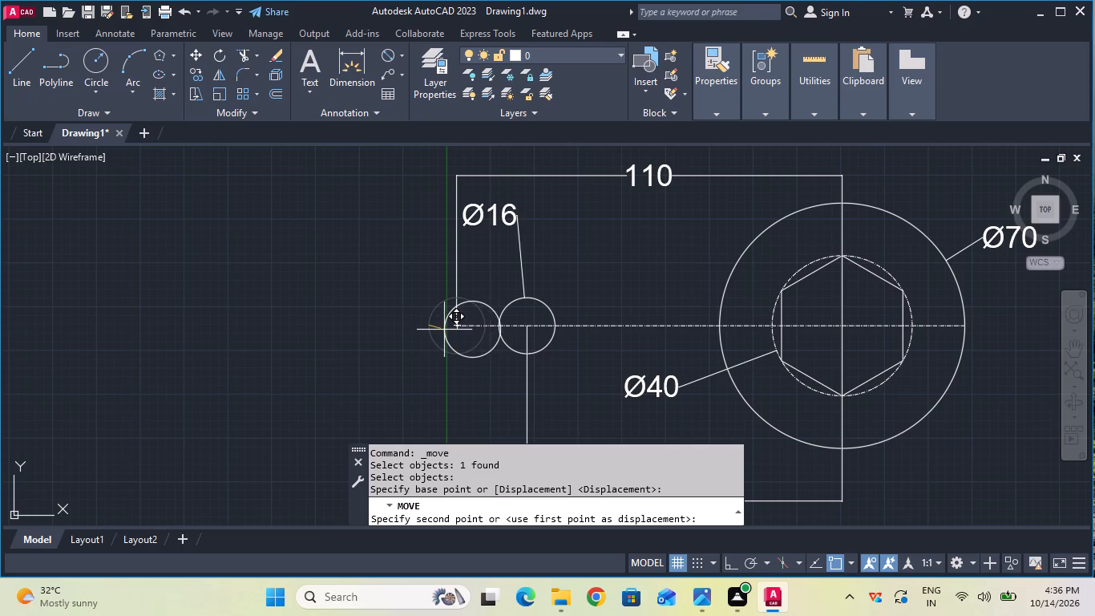
click(455, 330)
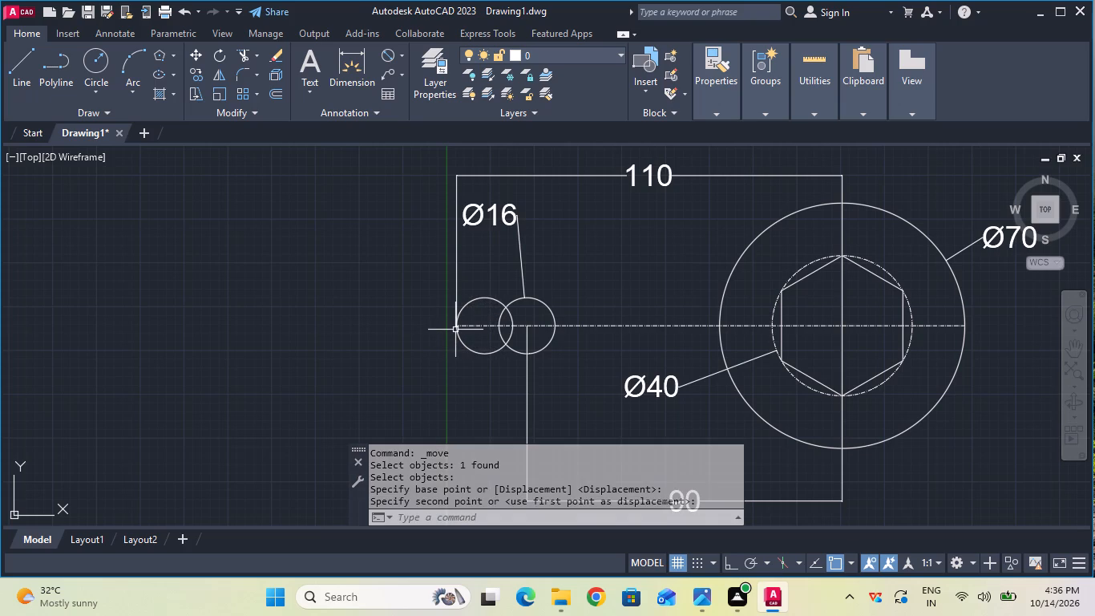
key(Escape)
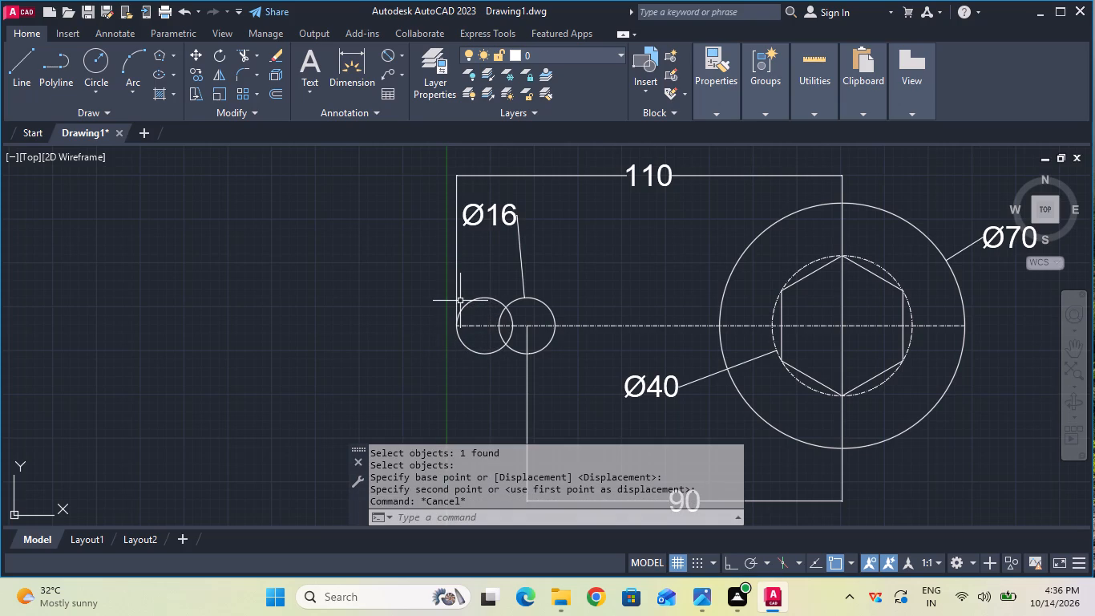
Draw a line tangent to the upper sides of the 70 mm circle and the 8 mm radius tip circle.
key(l)
key(Return)
text(tan)
key(Return)
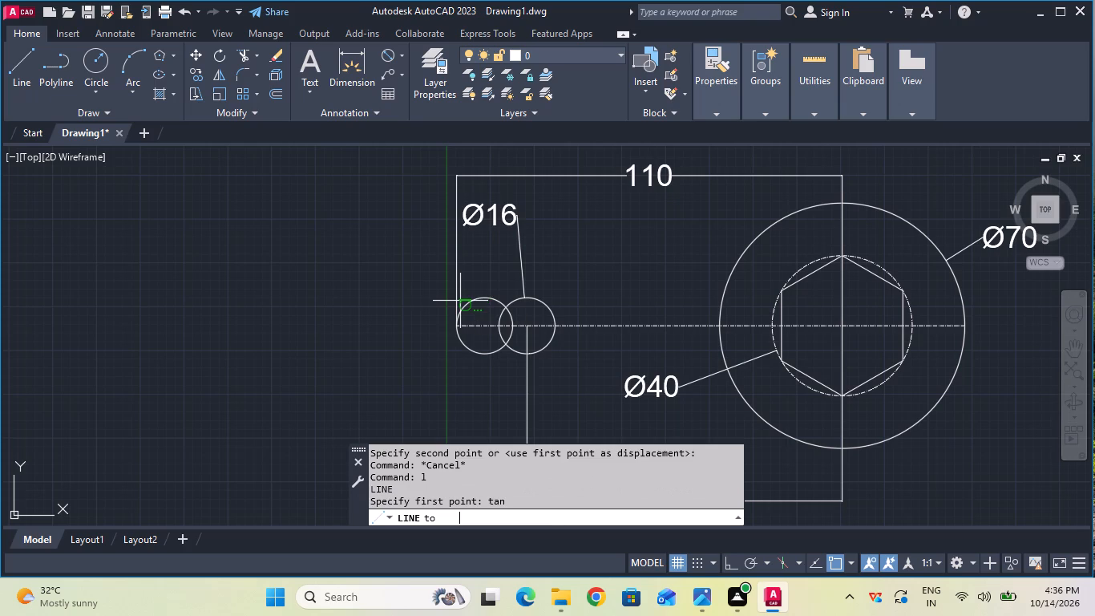
click(834, 204)
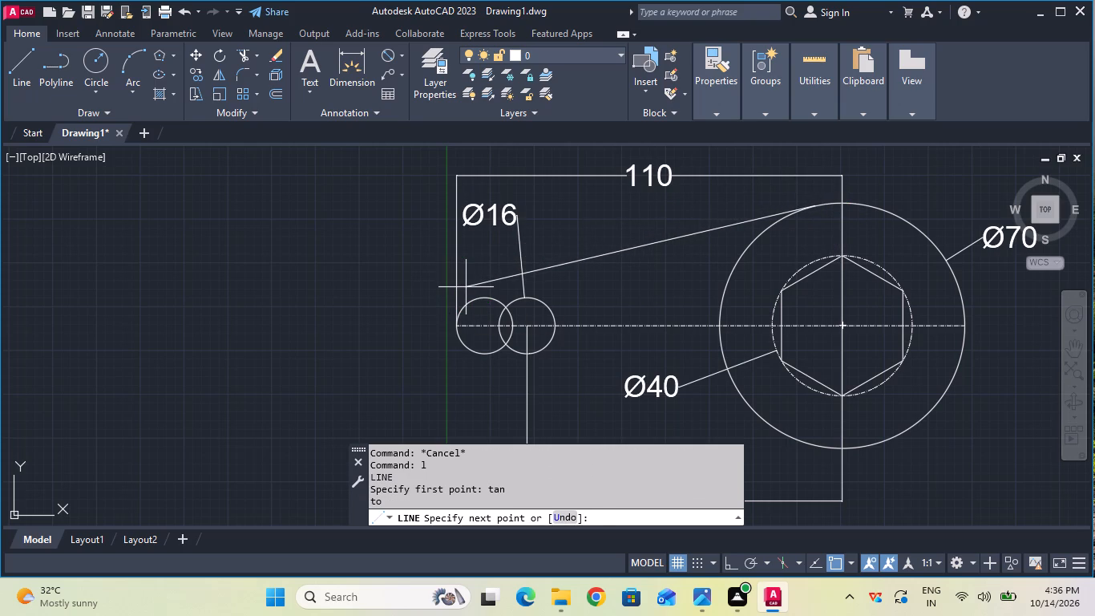
text(tan)
key(Return)
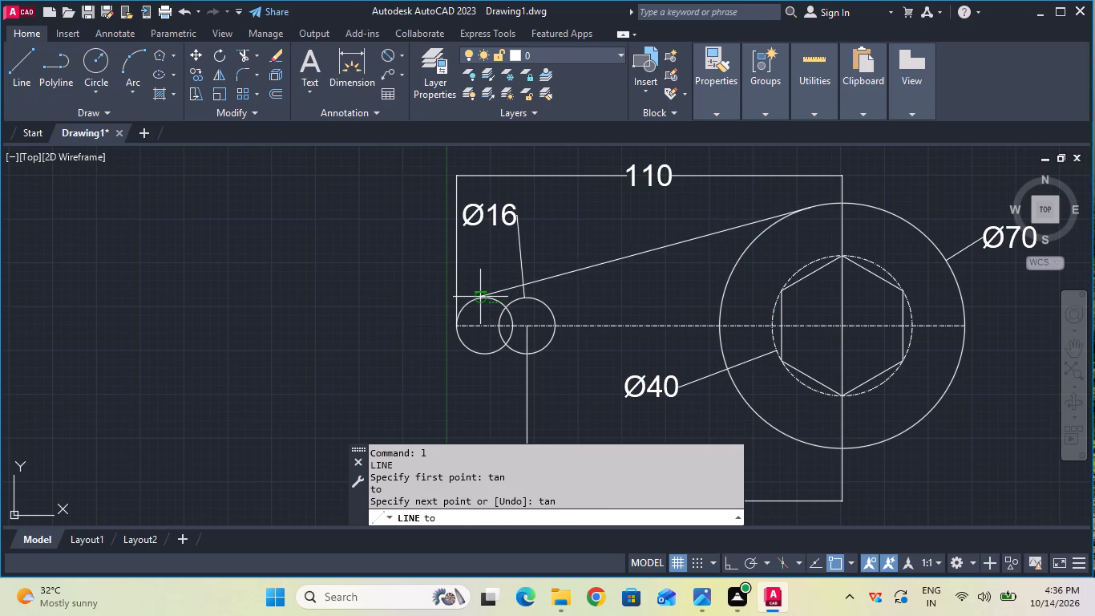
click(479, 298)
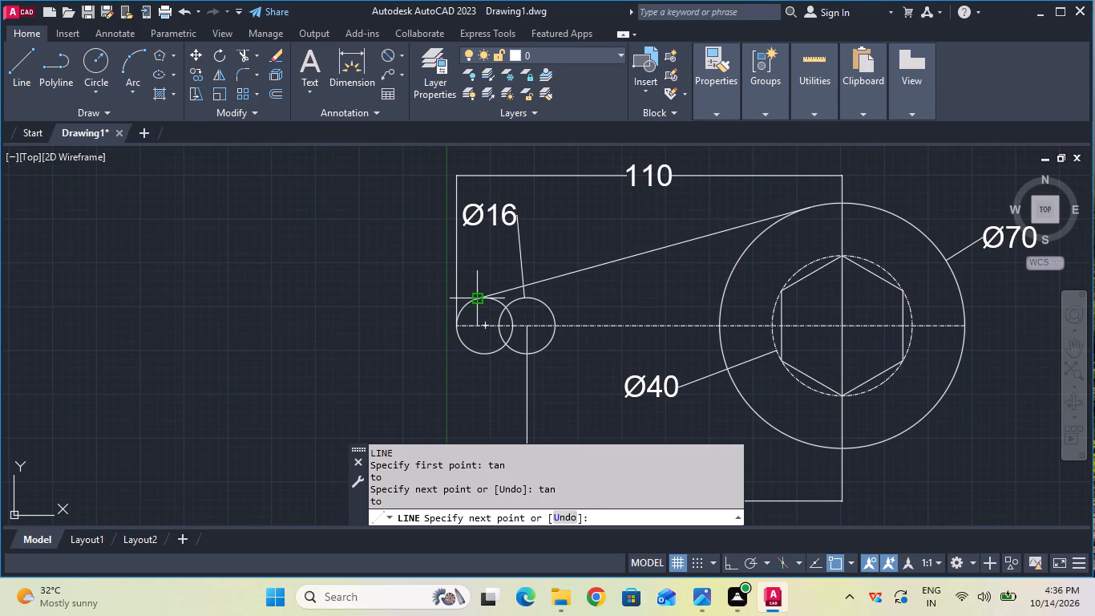
key(Escape)
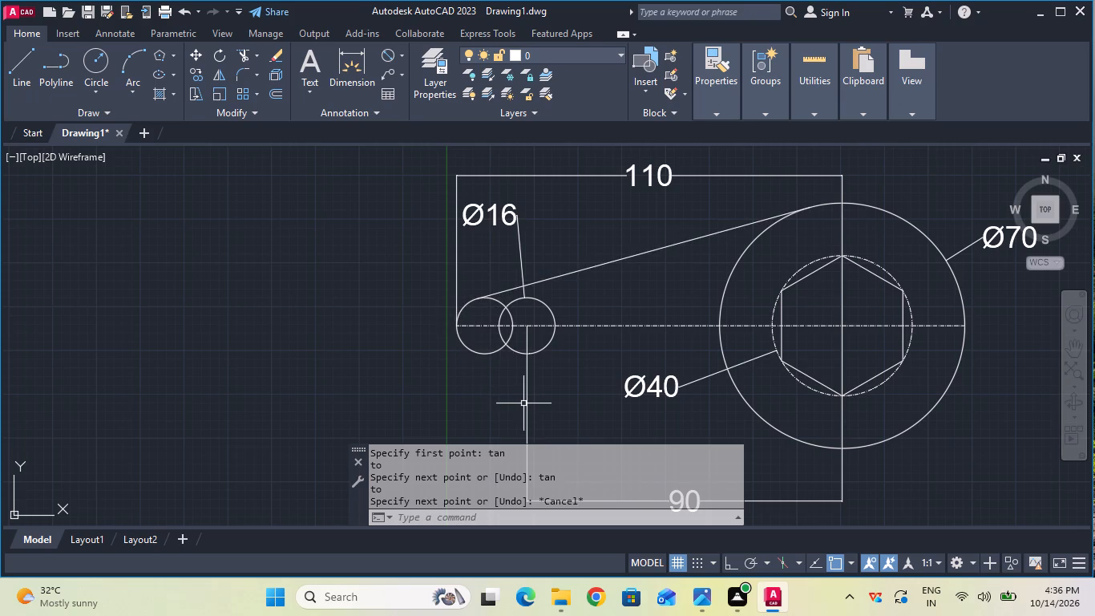
Draw a line tangent to the lower sides of the 70 mm circle and the 8 mm radius tip circle.
key(l)
key(Return)
text(tan)
key(Return)
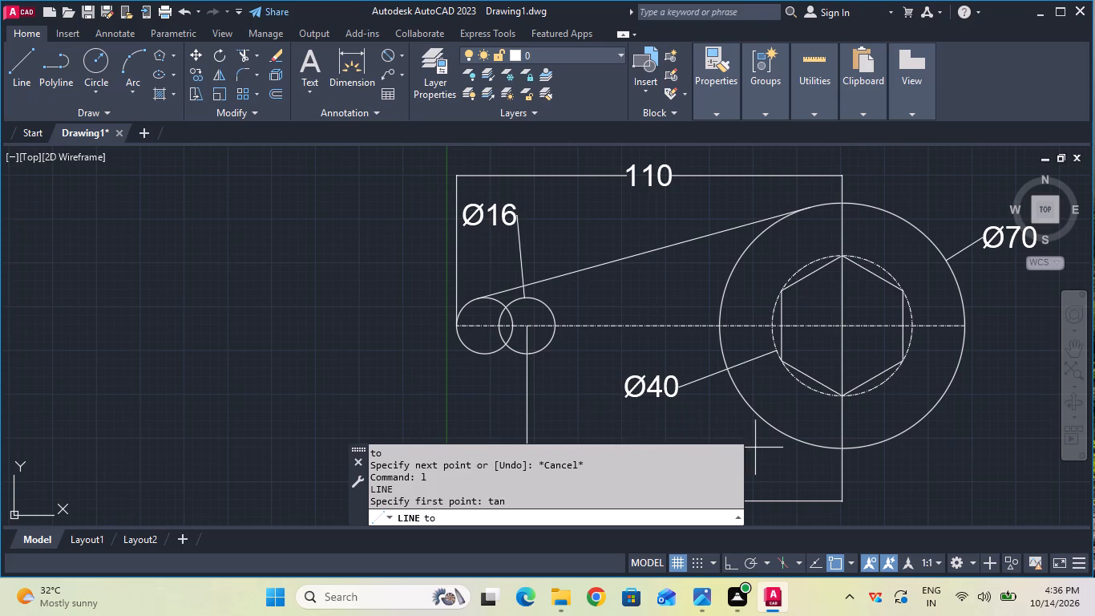
click(807, 448)
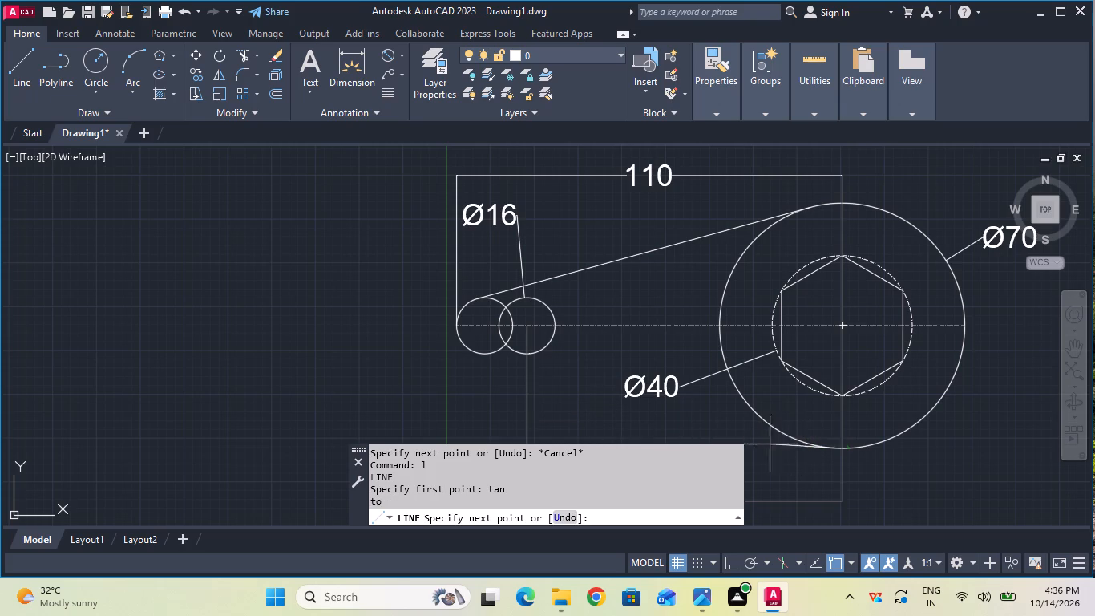
text(ta)
key(n)
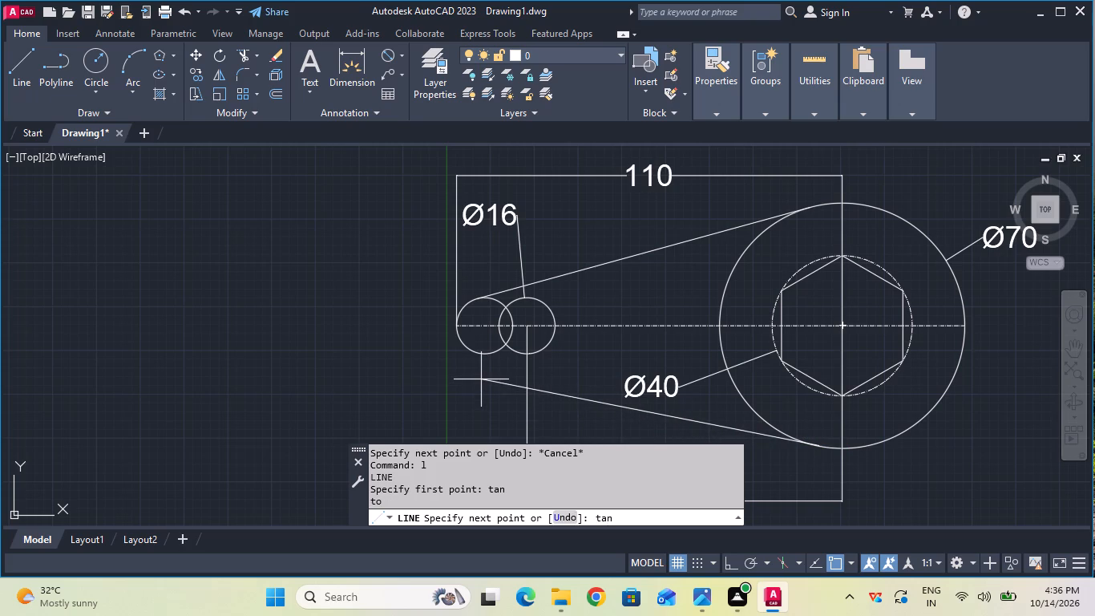
key(Return)
click(479, 352)
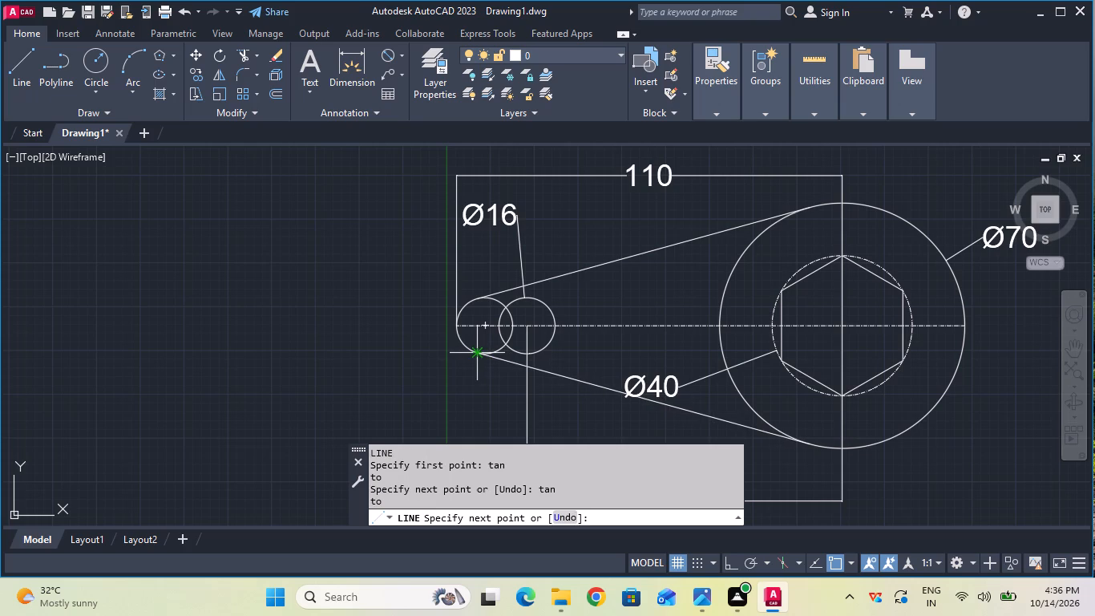
key(Escape)
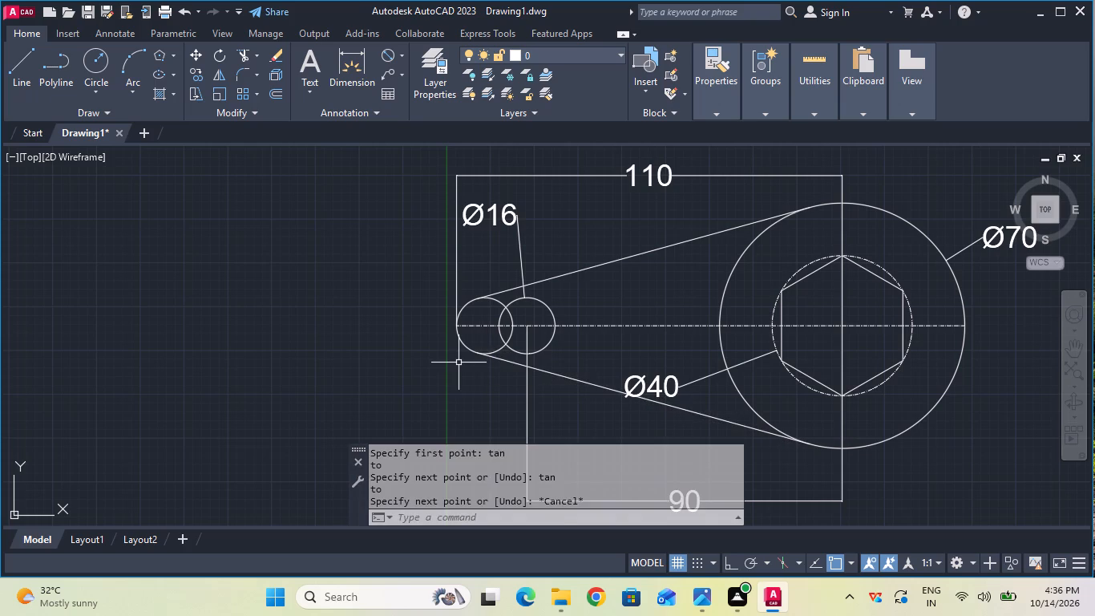
Trim away the inner part of the 8 mm radius tip circle between the two tangent lines, leaving the rounded tip arc.
scroll(459, 363, up, 1)
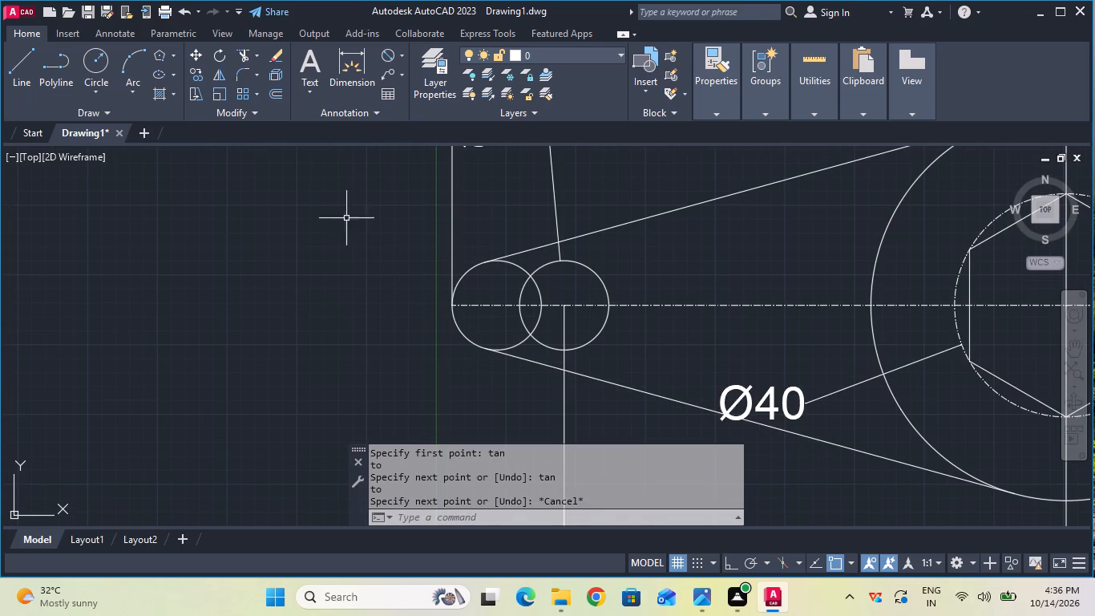
click(244, 59)
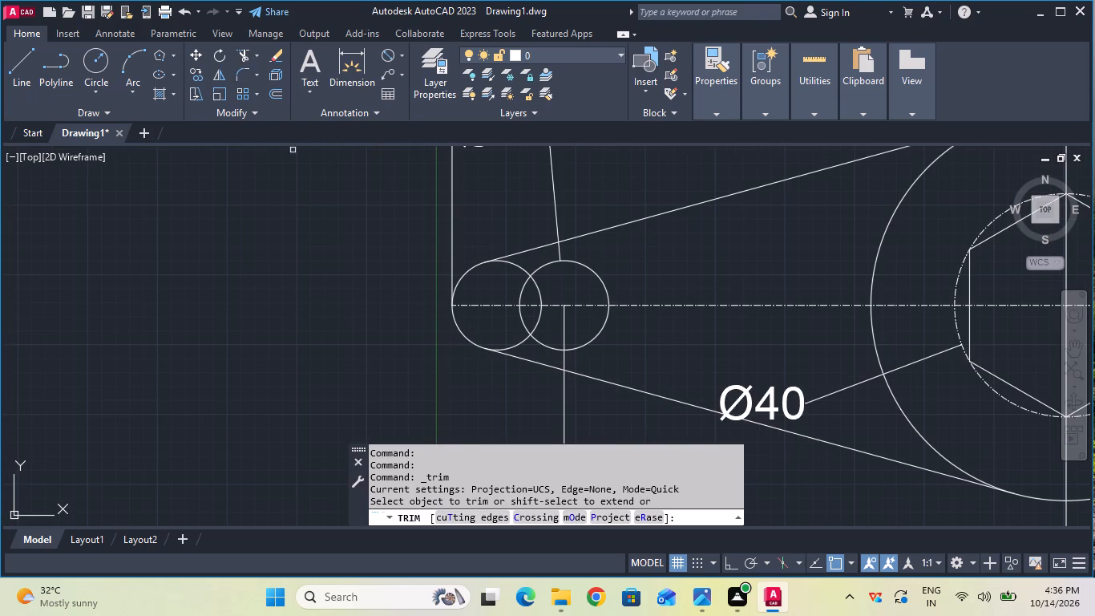
click(518, 268)
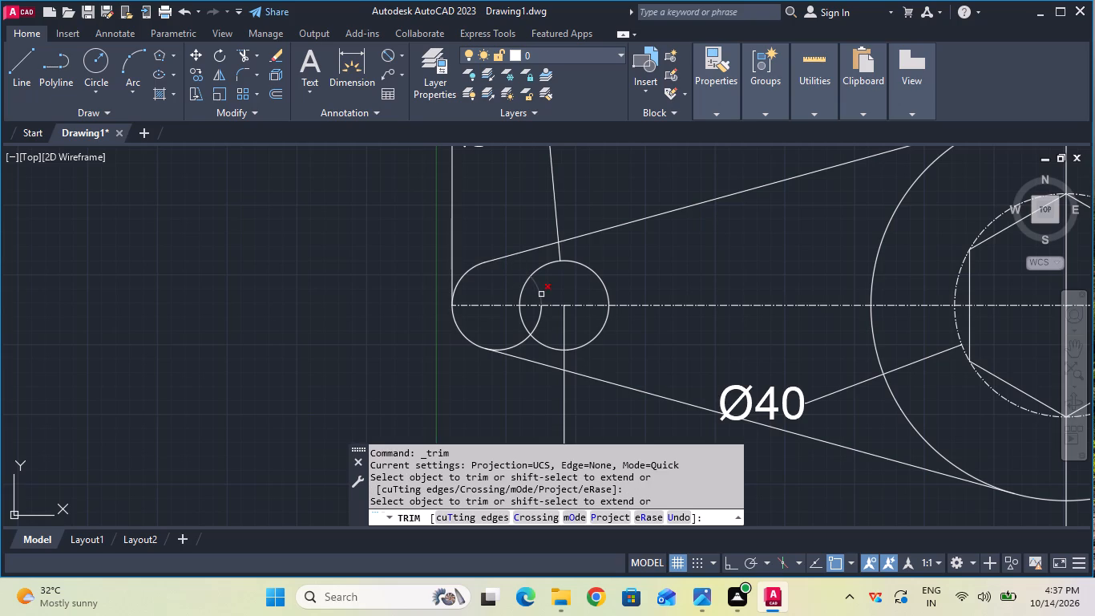
click(539, 296)
click(539, 326)
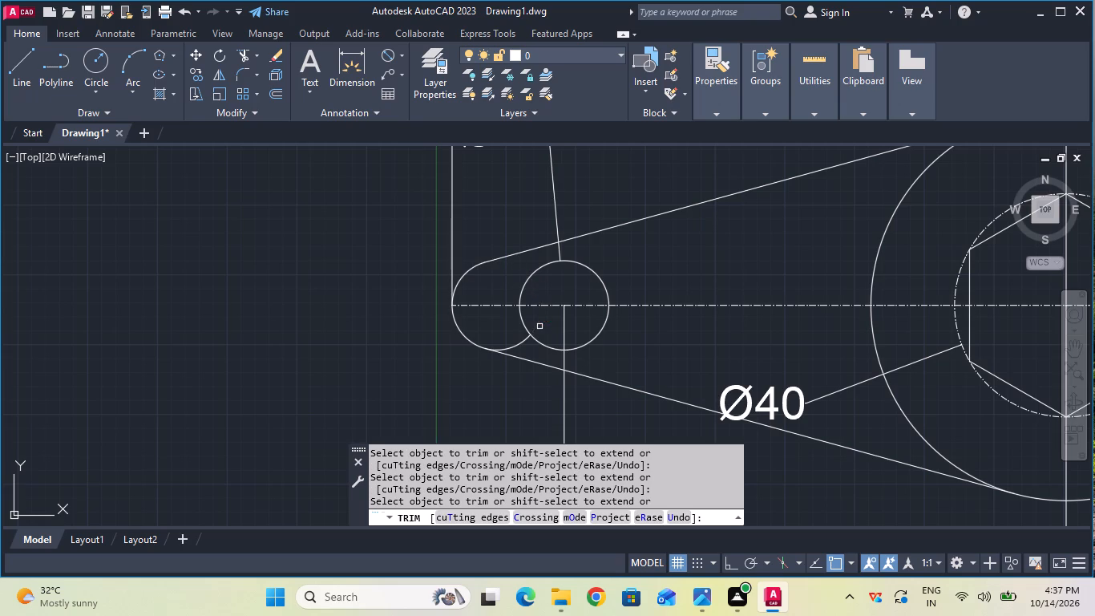
click(521, 342)
scroll(510, 329, down, 1)
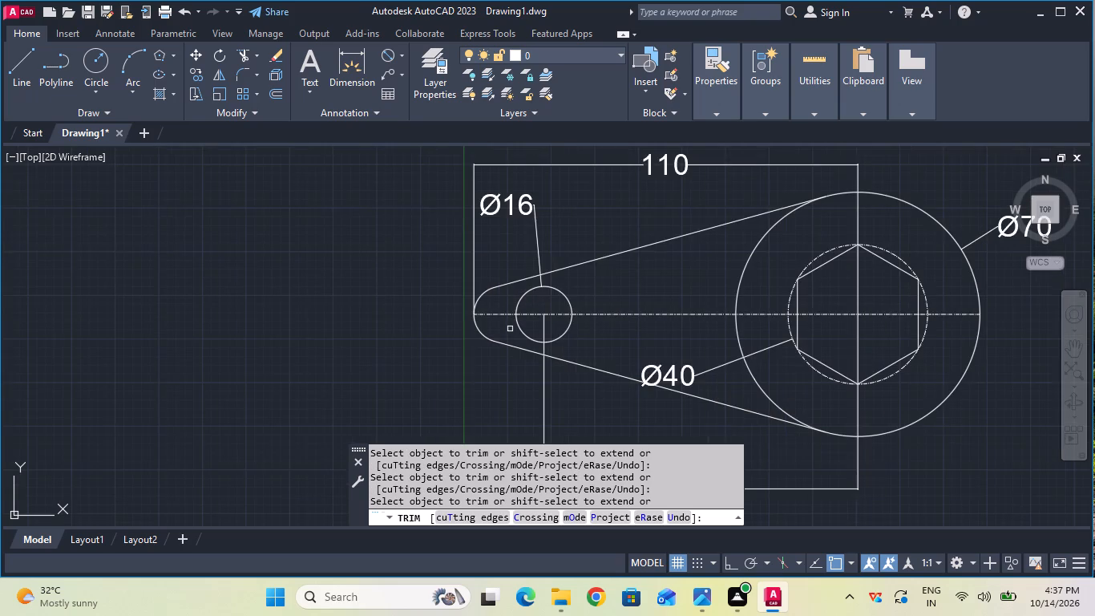
scroll(509, 325, down, 1)
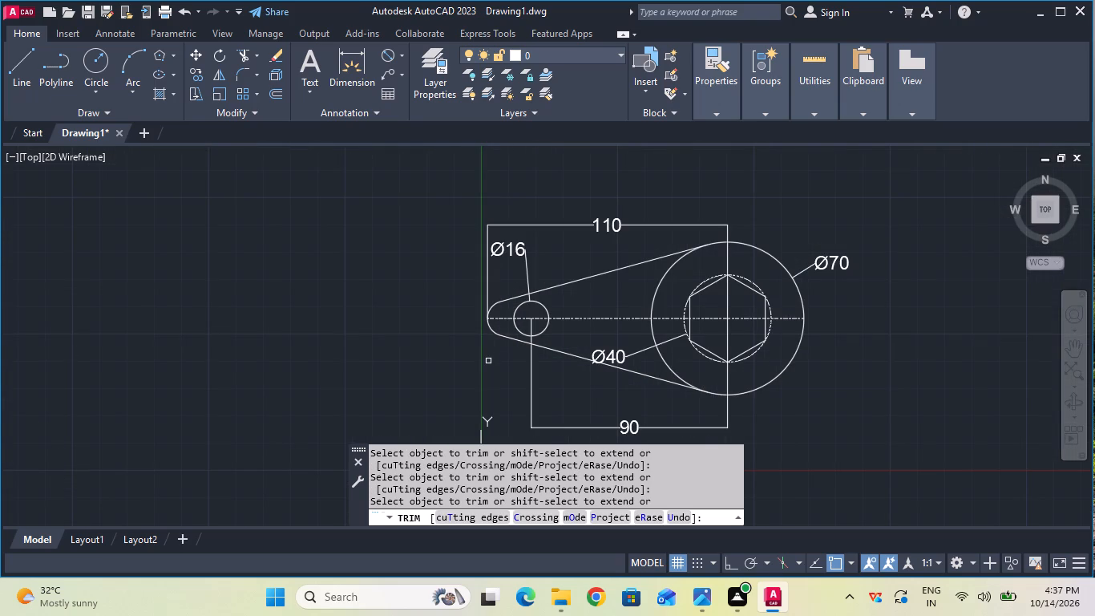
key(Escape)
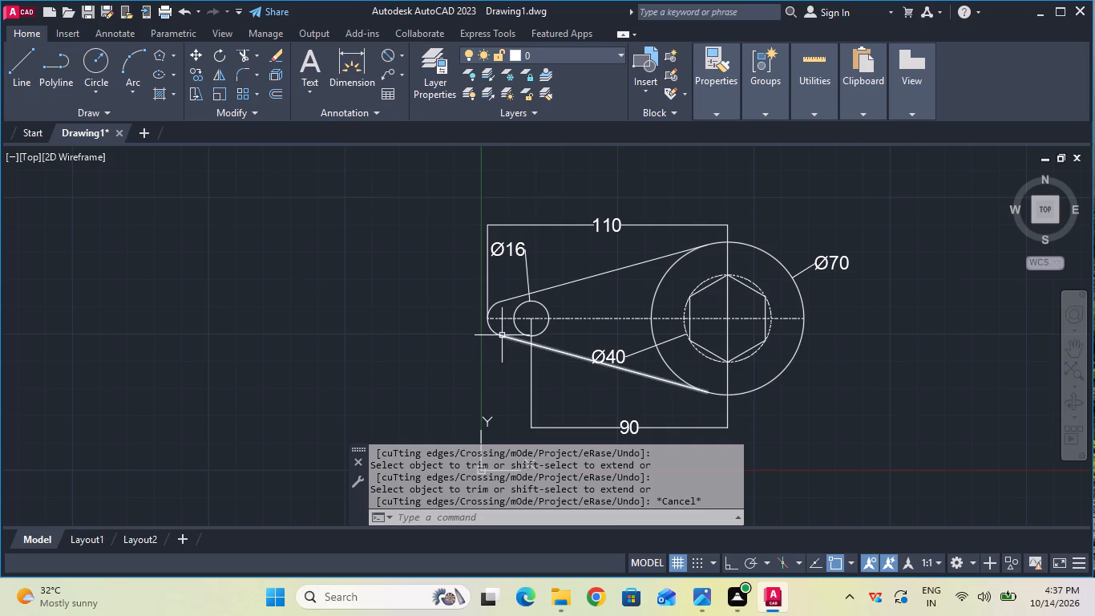
Select the plate drawing and join the tip arc and both tangent lines into one polyline.
click(438, 172)
drag(438, 172, 446, 182)
click(842, 457)
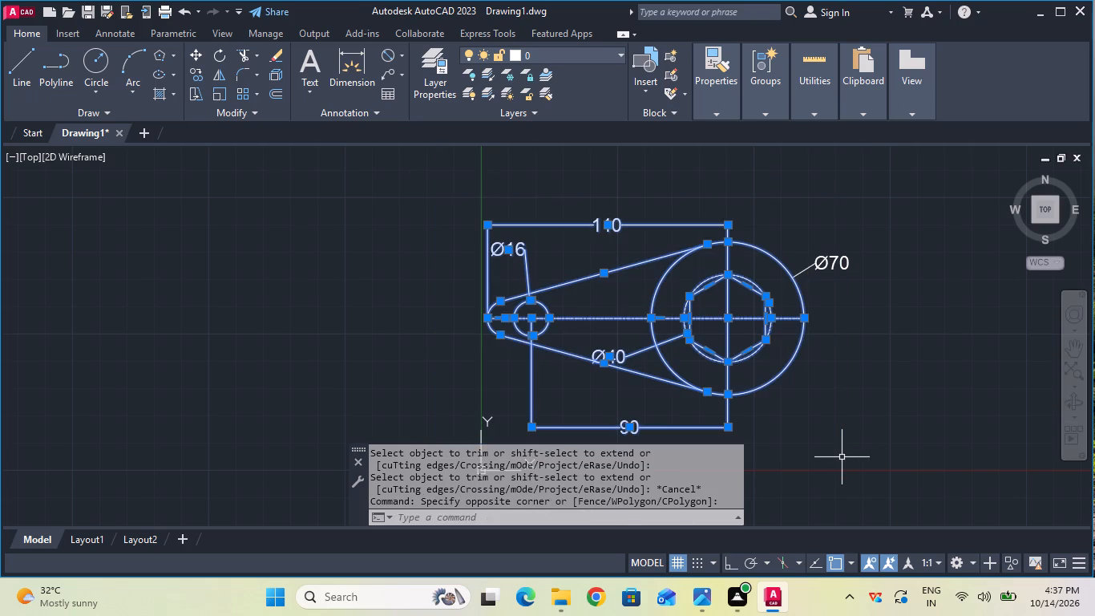
text(joi)
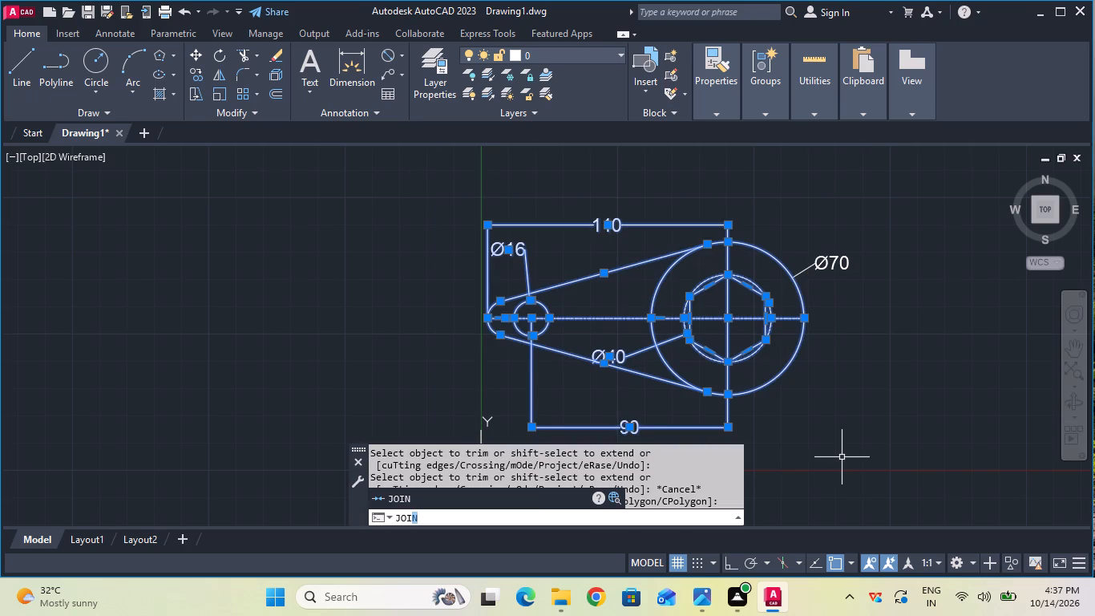
click(533, 492)
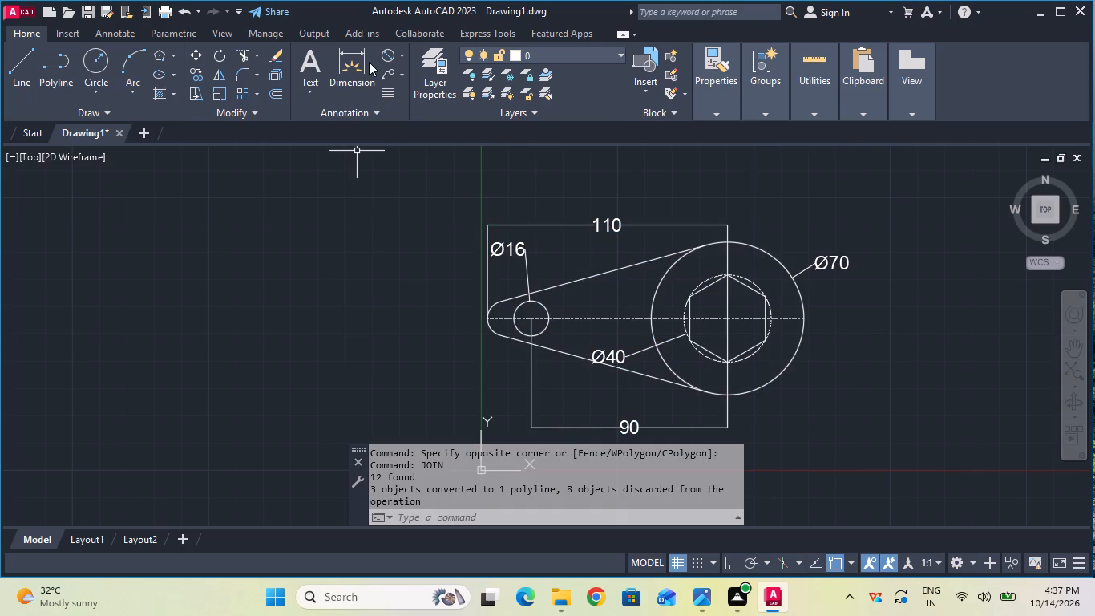
Add a vertical linear dimension from the 70 mm circle's centre to its lowest point, placed just beyond the rounded tip.
click(402, 53)
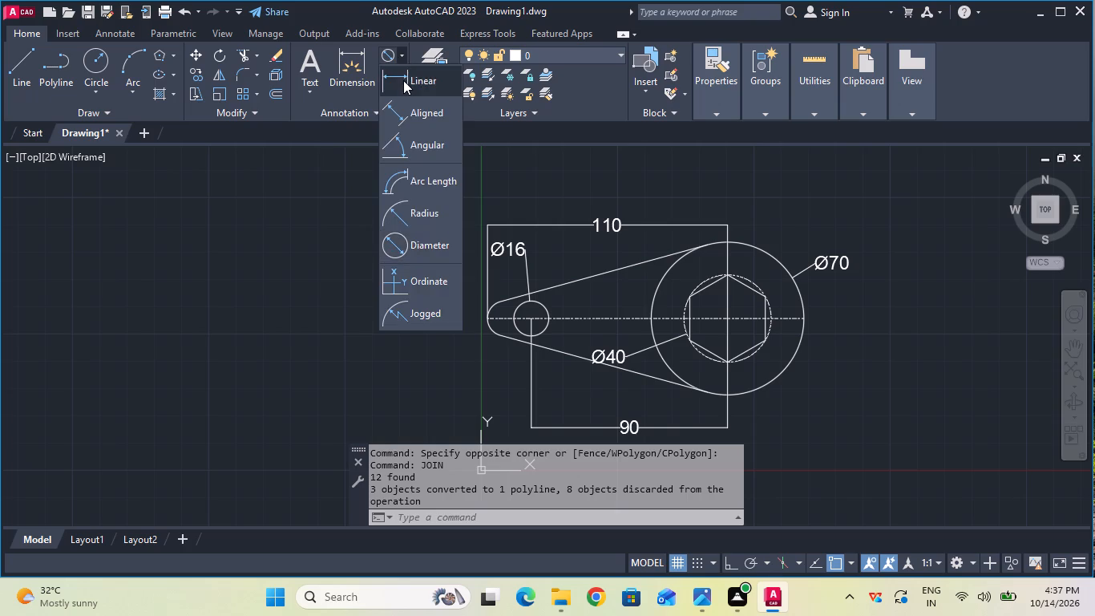
click(403, 80)
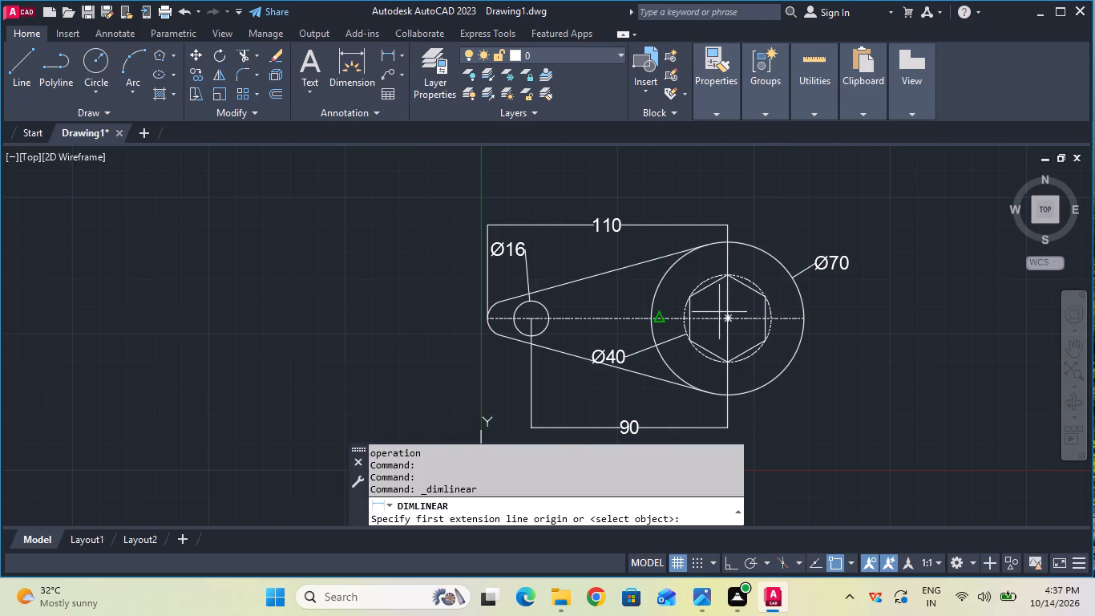
click(725, 319)
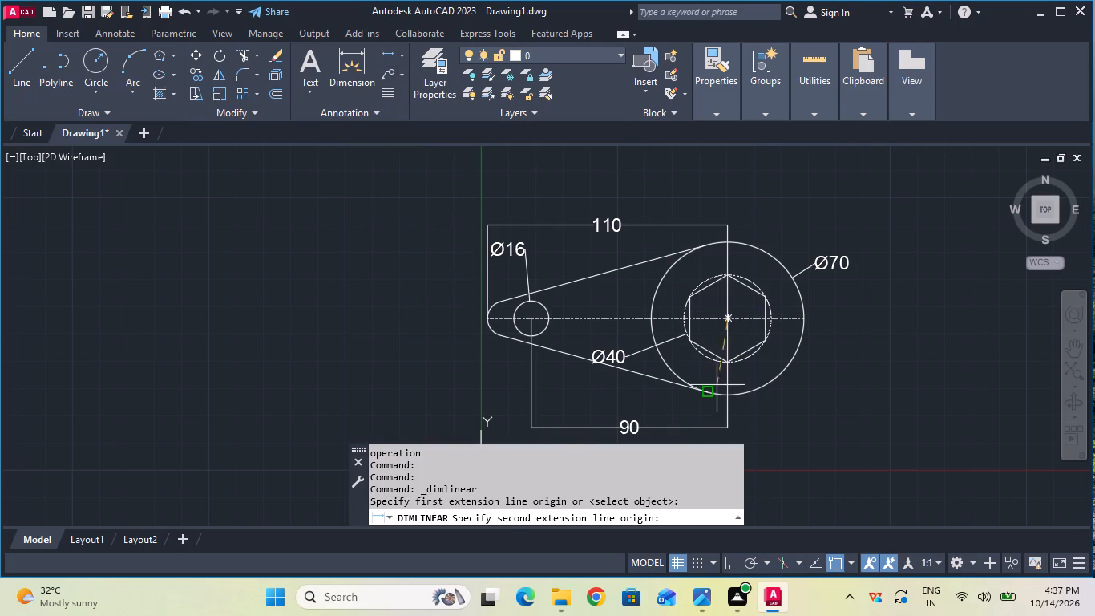
click(726, 395)
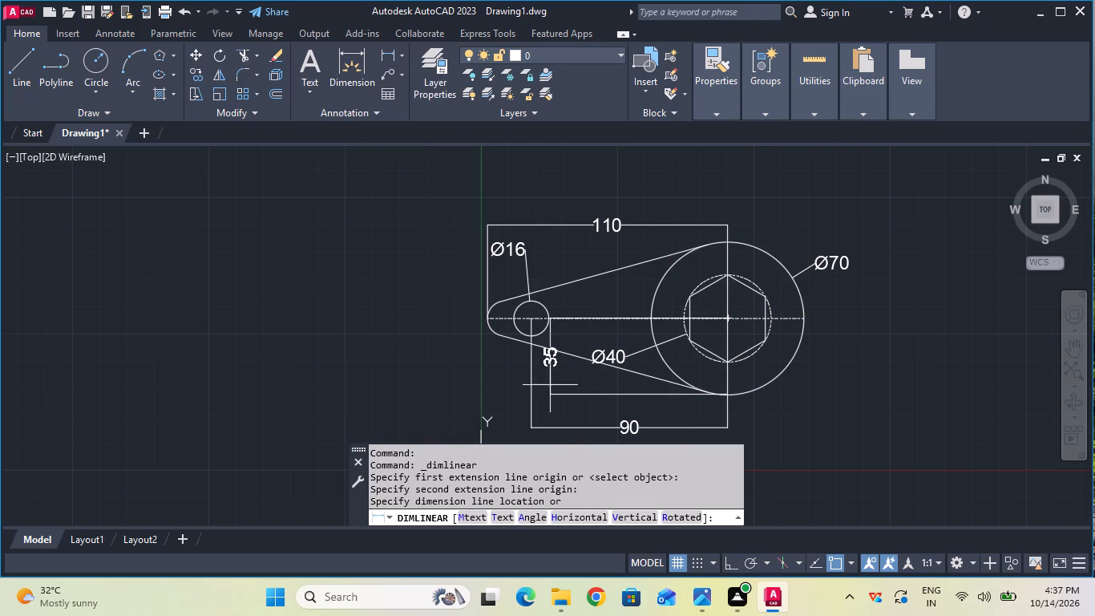
click(482, 386)
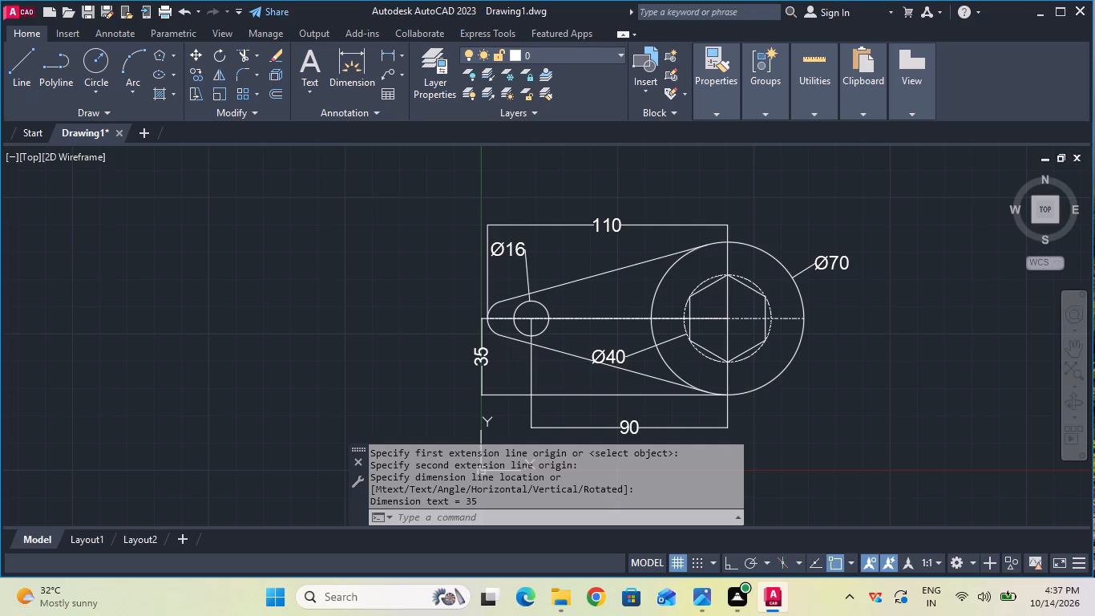
Turn off command logging with LOGFILEOFF.
scroll(481, 388, down, 2)
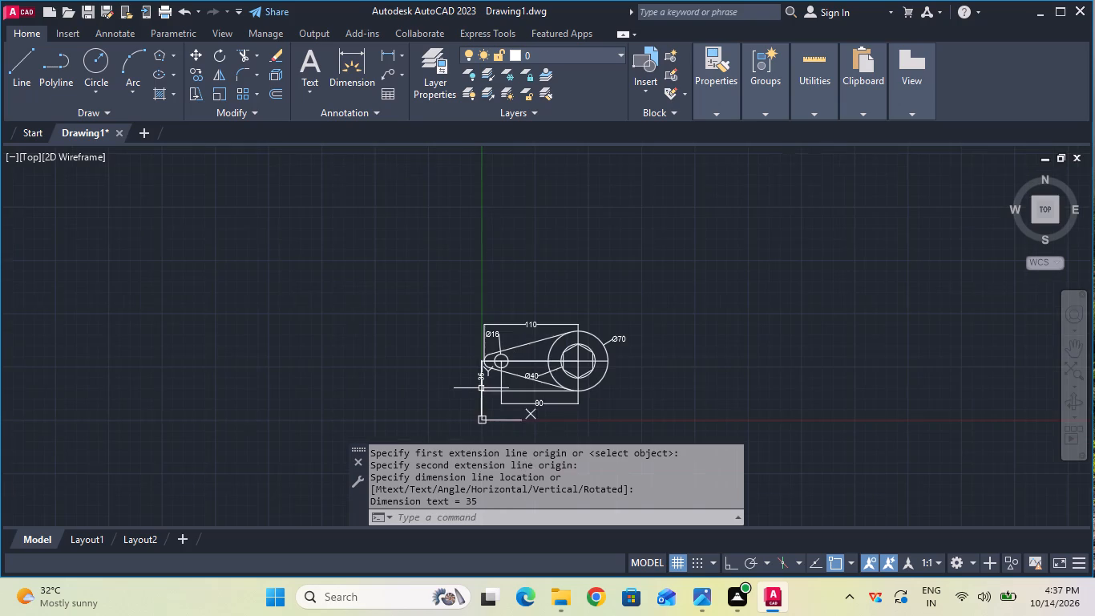
middle_drag(515, 383, 515, 382)
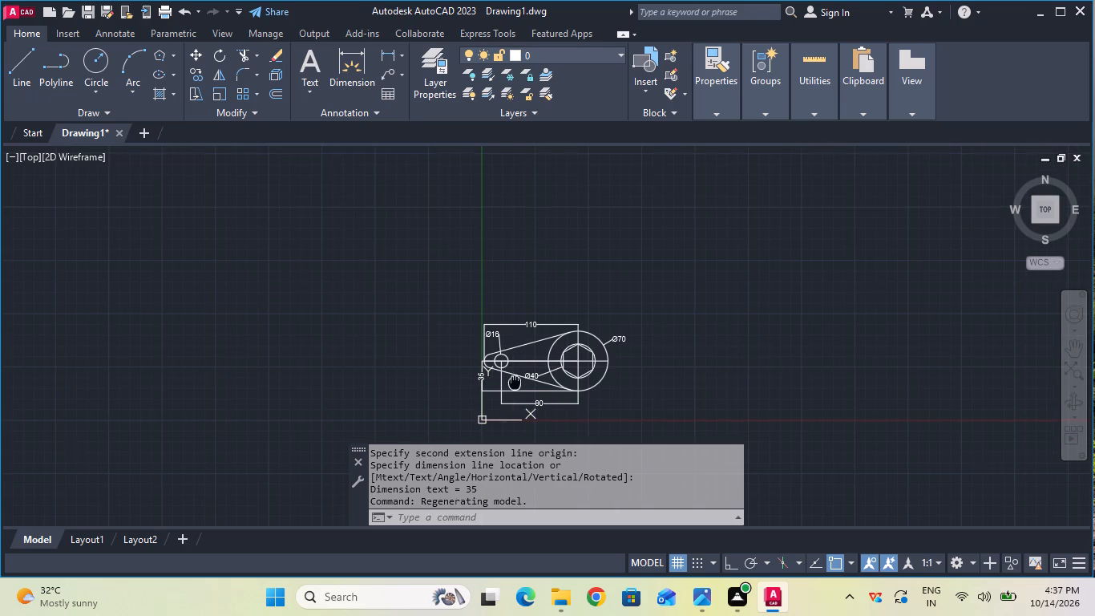
middle_drag(515, 382, 565, 351)
scroll(565, 351, up, 1)
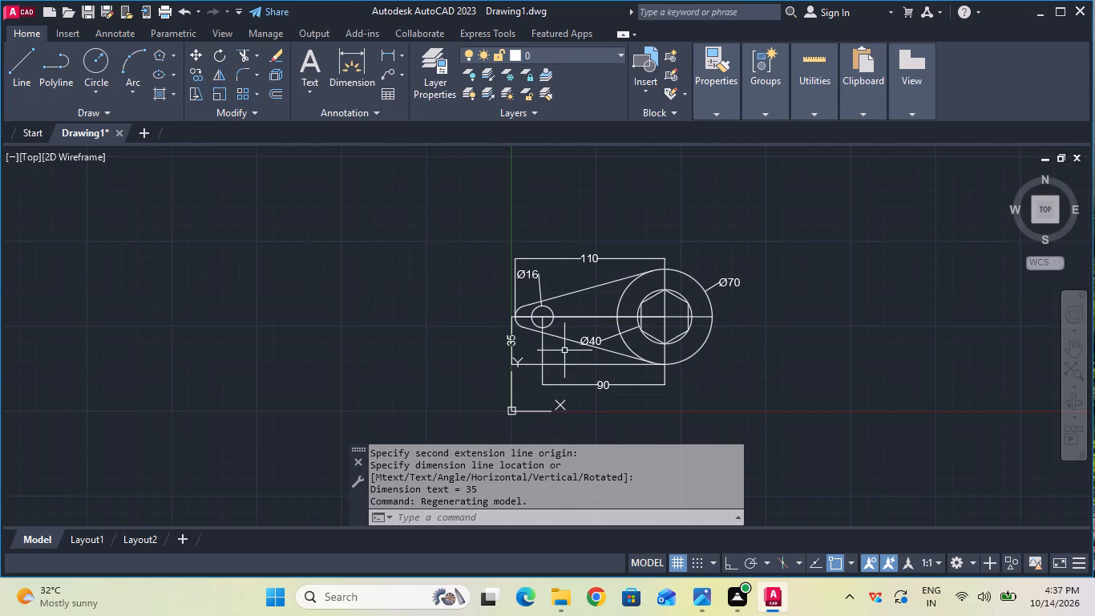
click(484, 516)
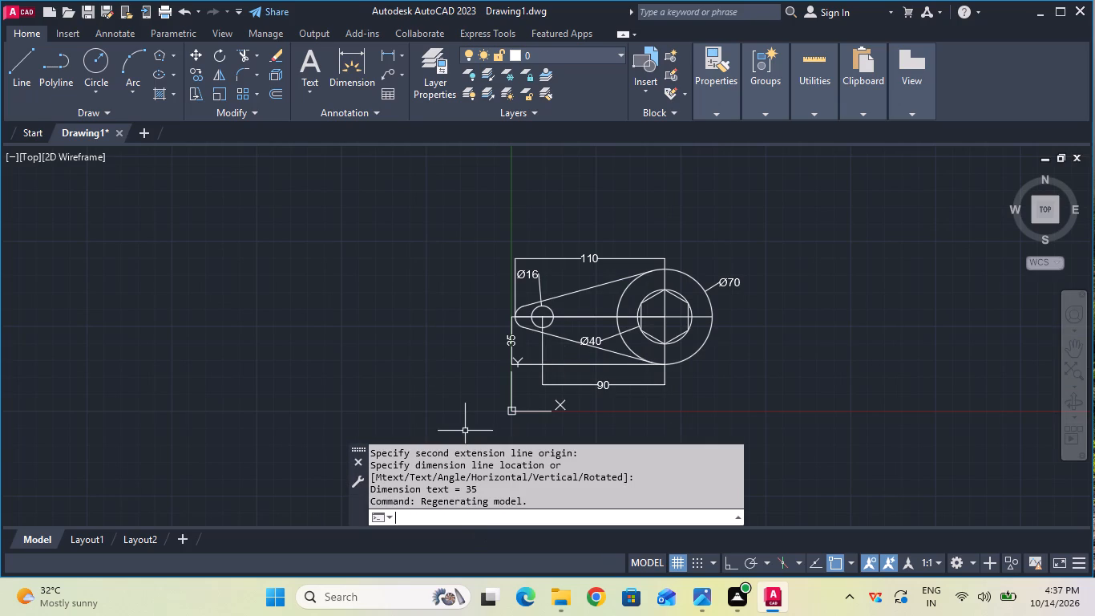
text(lo)
text(gf)
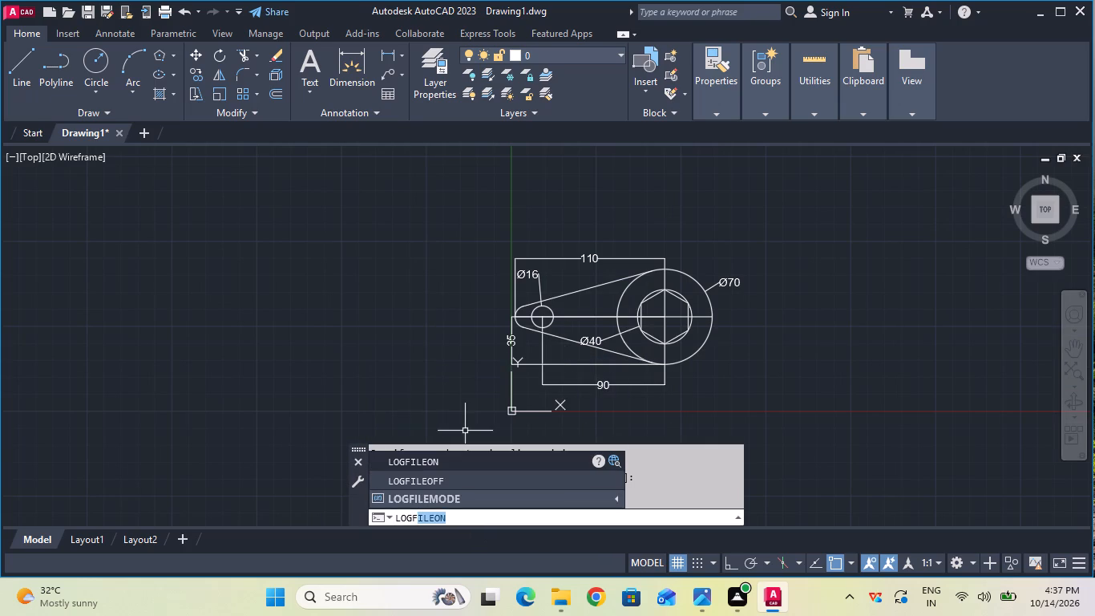
click(473, 484)
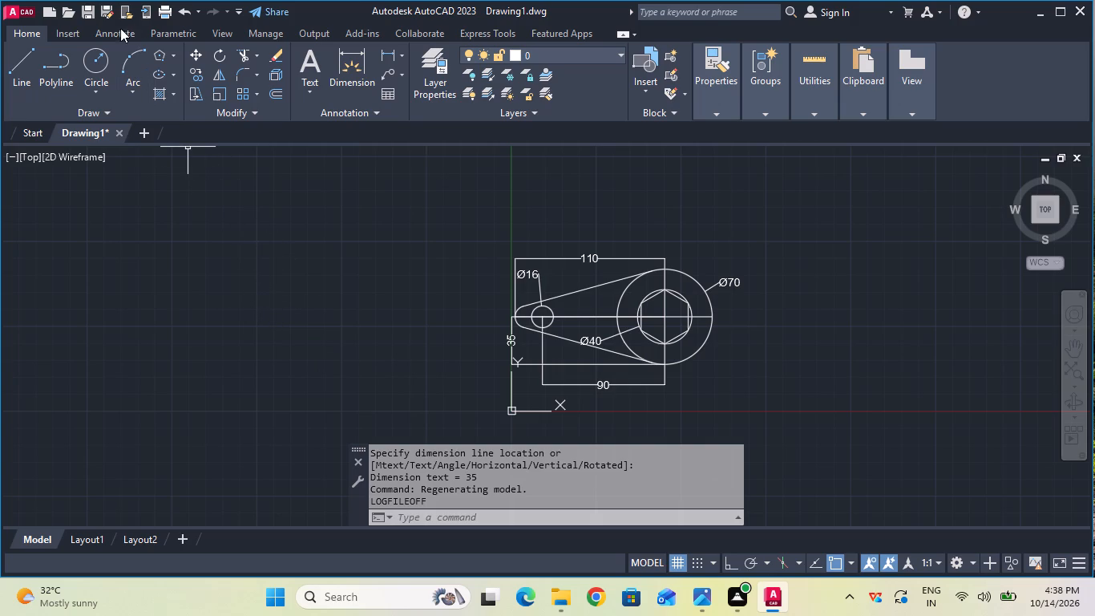
Save the drawing in the Documents folder under the name Cam Plate.
click(95, 14)
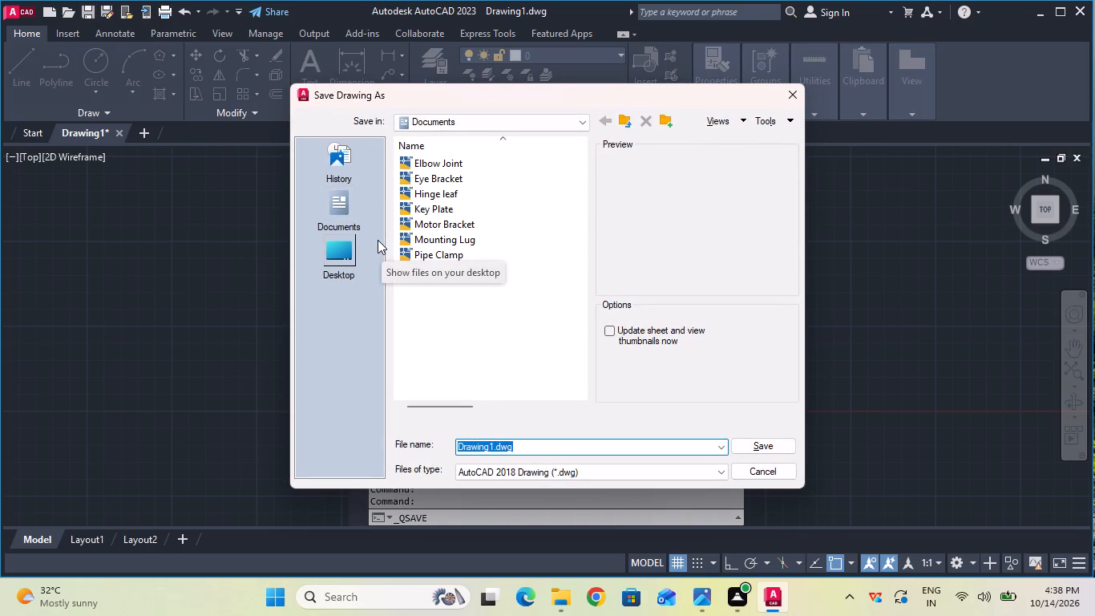
click(592, 443)
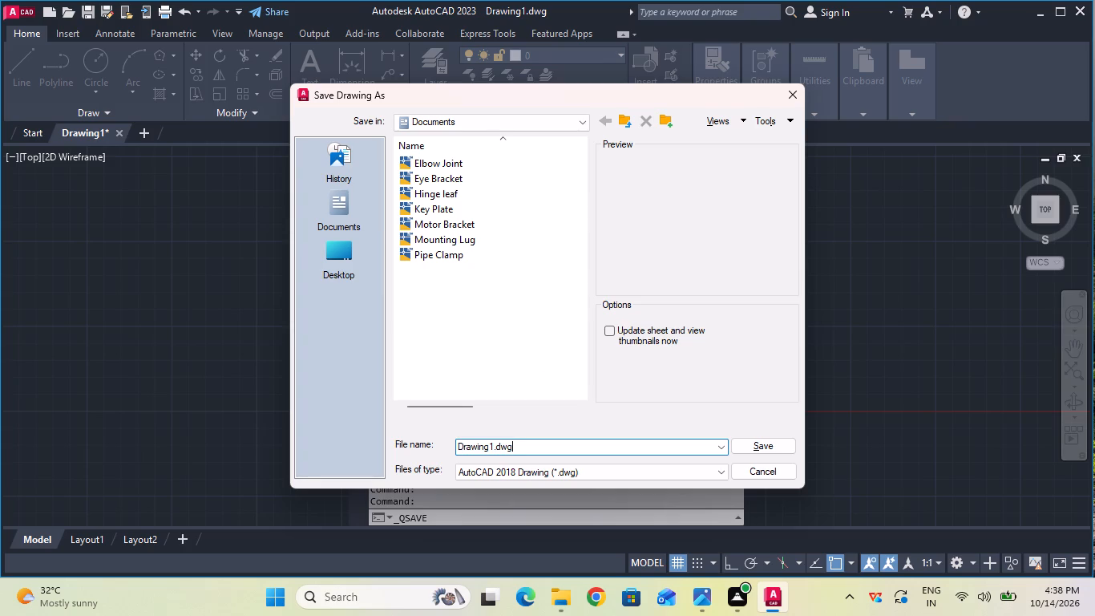
key(BackSpace)
key(BackSpace)
key(BackSpace)
key(BackSpace)
key(BackSpace)
key(BackSpace)
key(BackSpace)
key(BackSpace)
key(BackSpace)
key(BackSpace)
key(BackSpace)
key(BackSpace)
key(BackSpace)
key(BackSpace)
key(BackSpace)
key(BackSpace)
key(BackSpace)
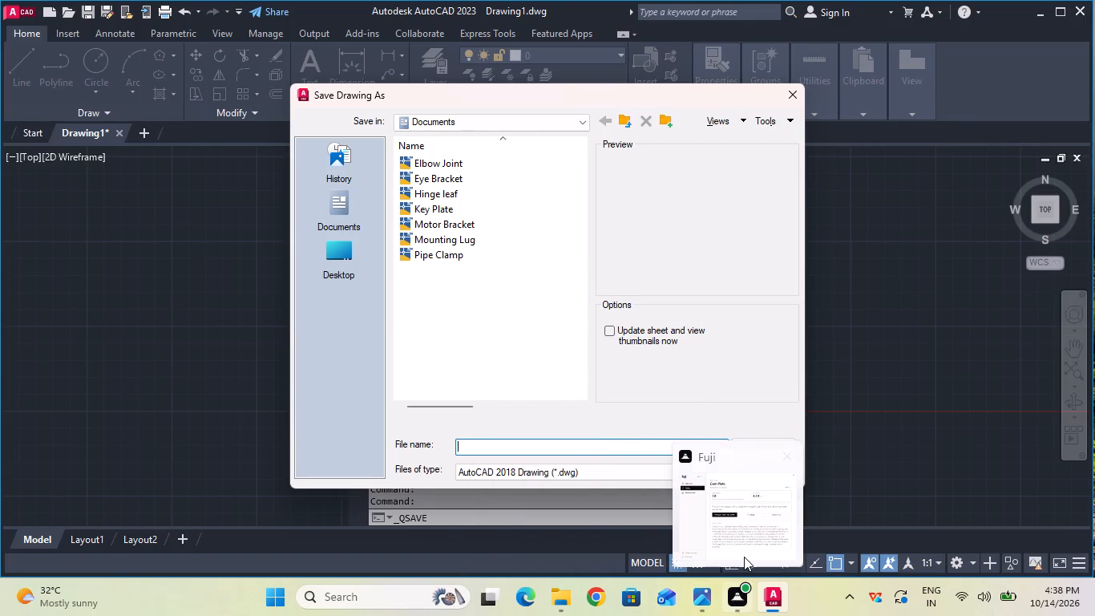
click(492, 442)
key(c)
text(am)
key(space)
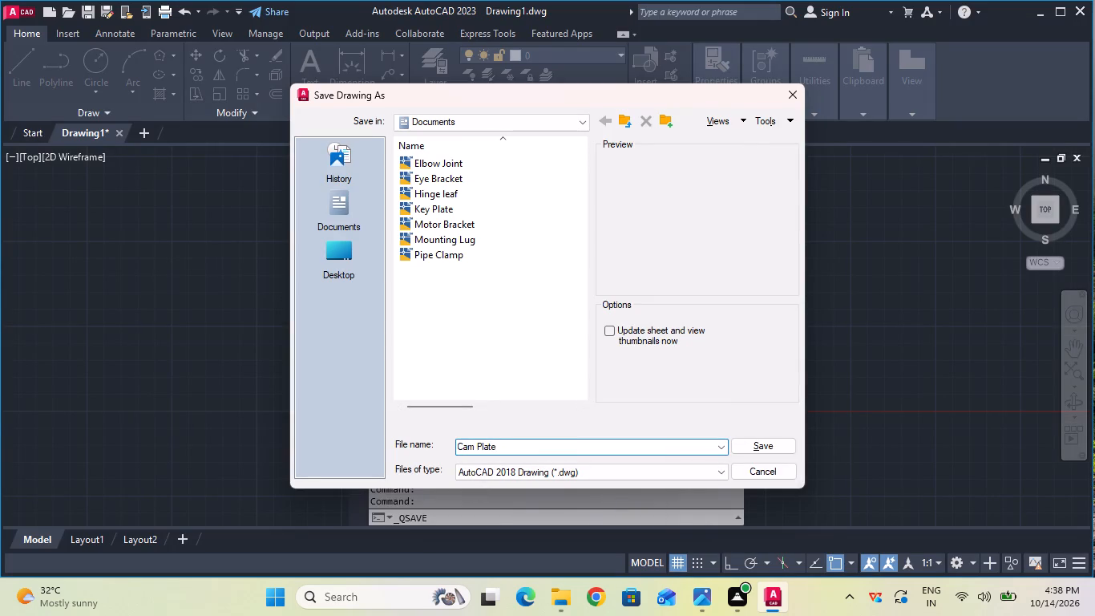
click(771, 448)
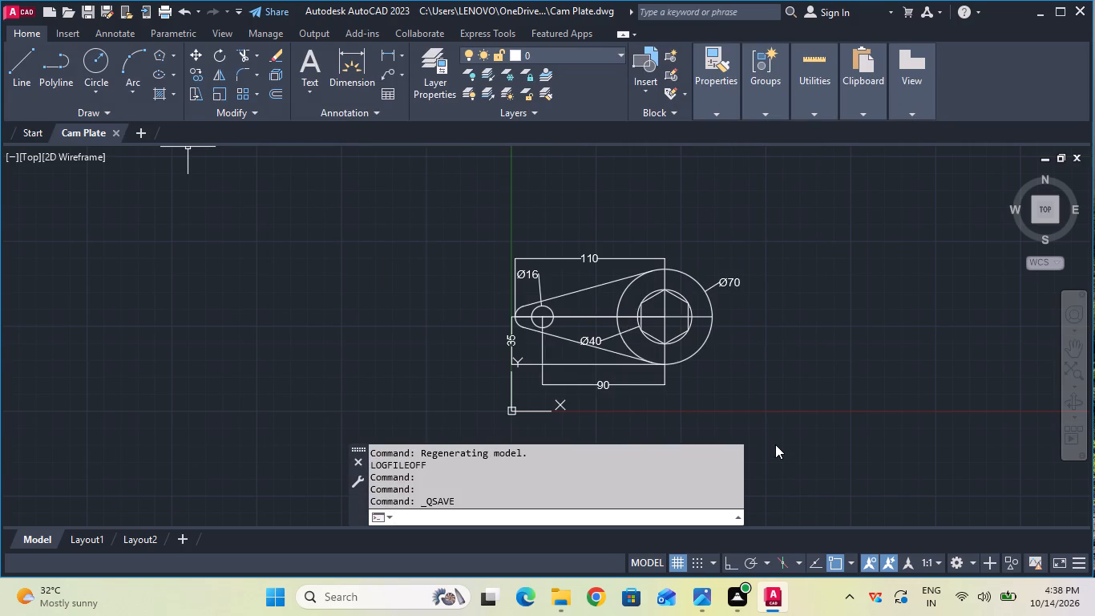
Start a plot of the drawing on ISO A4 (297.00 x 210.00 MM) paper and centre the plot.
click(175, 17)
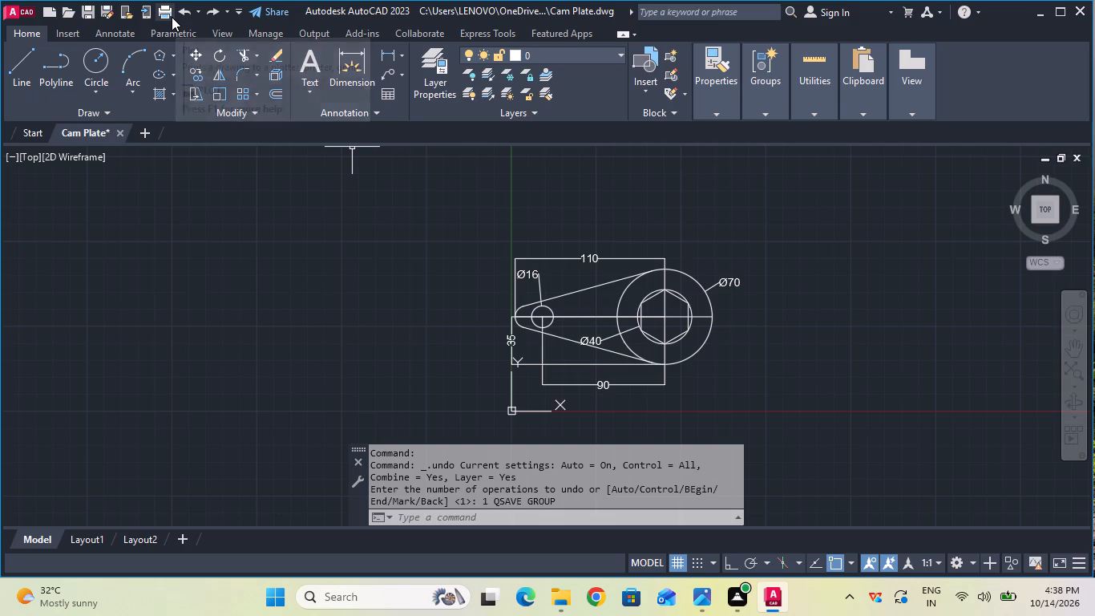
click(172, 17)
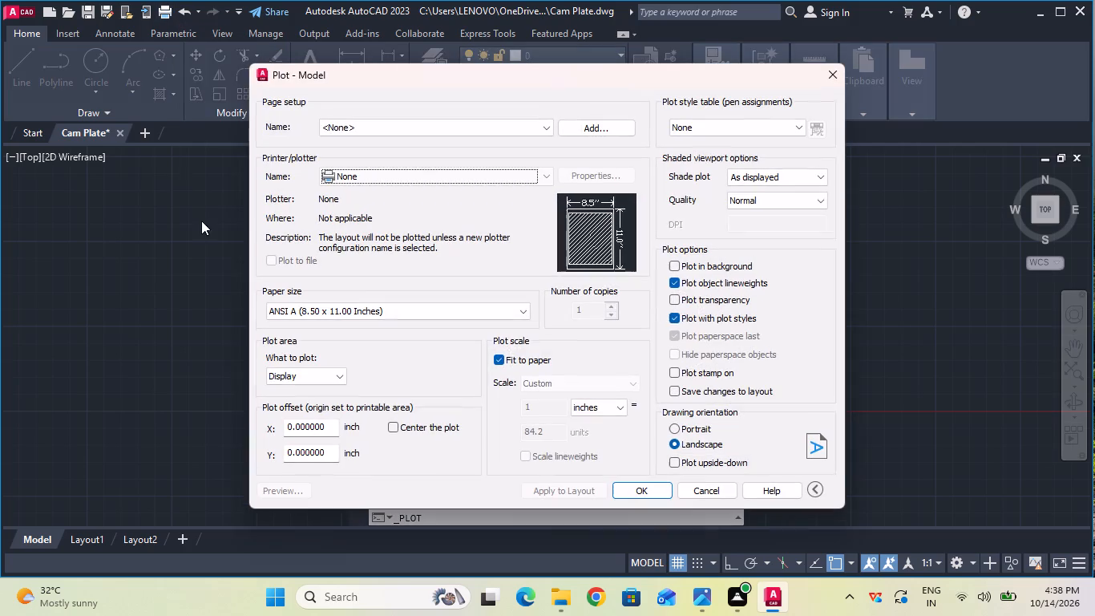
click(462, 311)
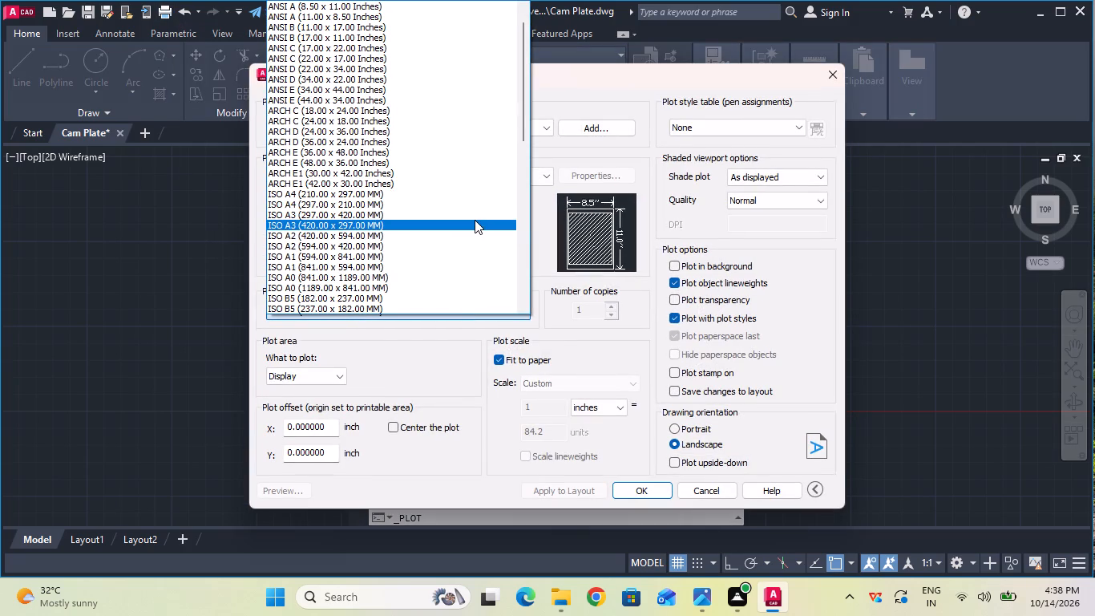
click(481, 206)
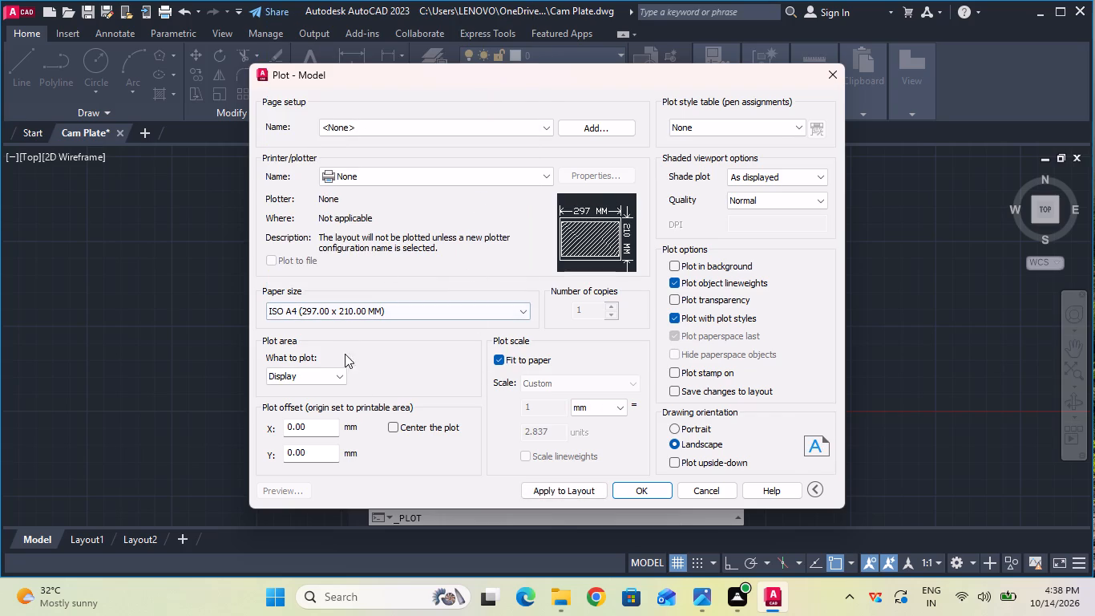
click(344, 377)
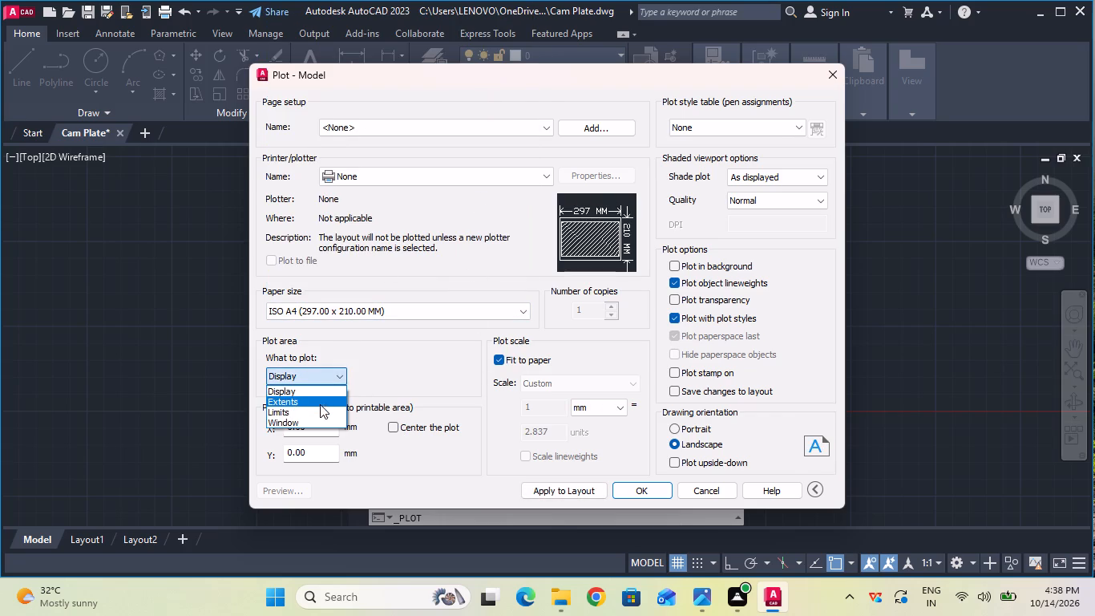
click(318, 416)
click(333, 384)
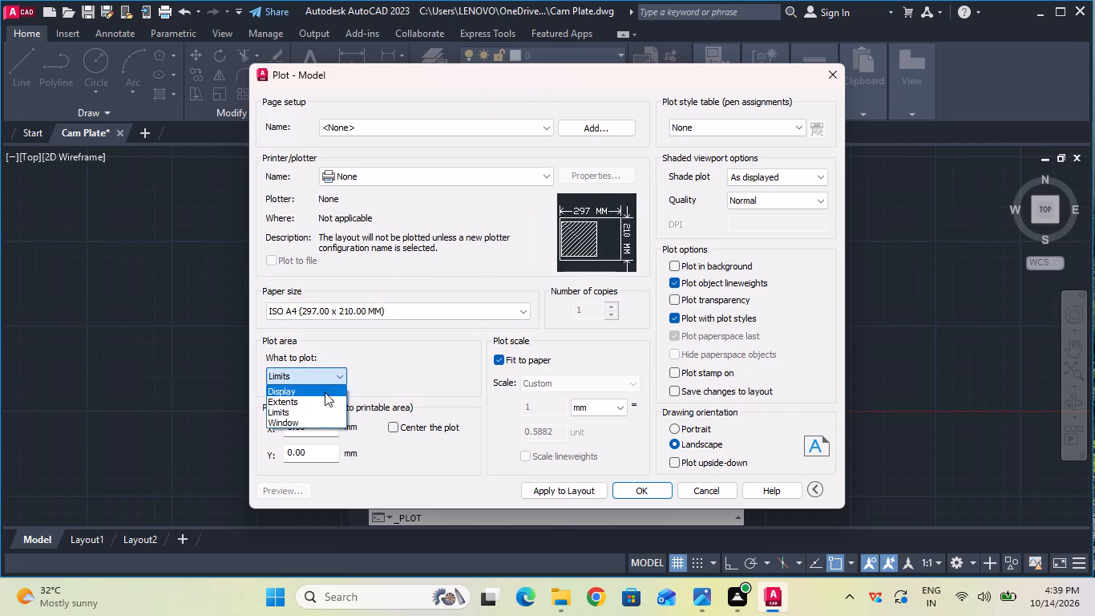
click(393, 431)
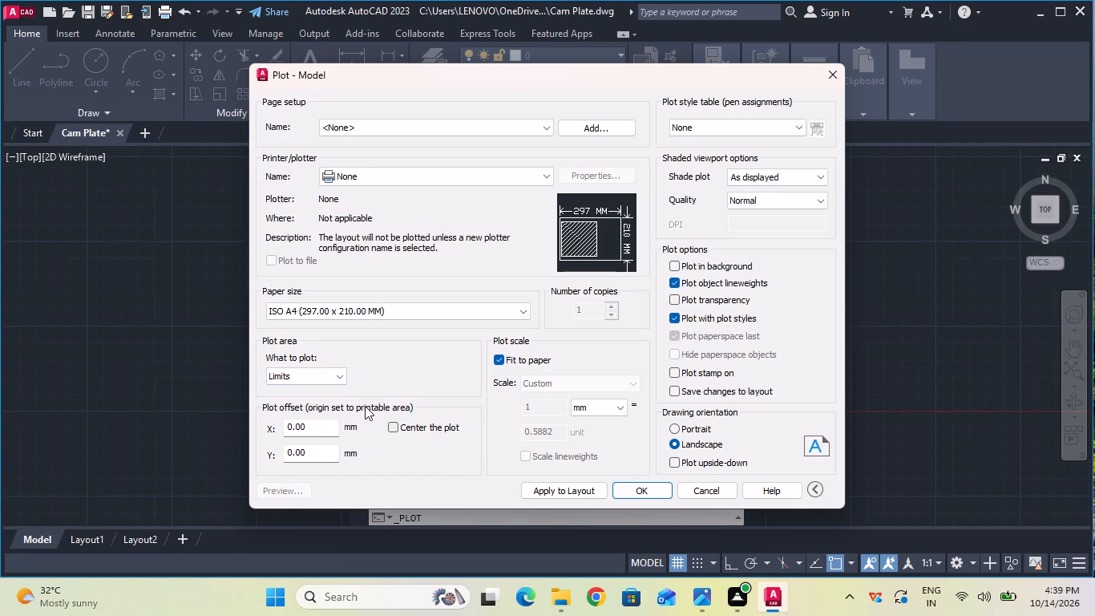
click(395, 424)
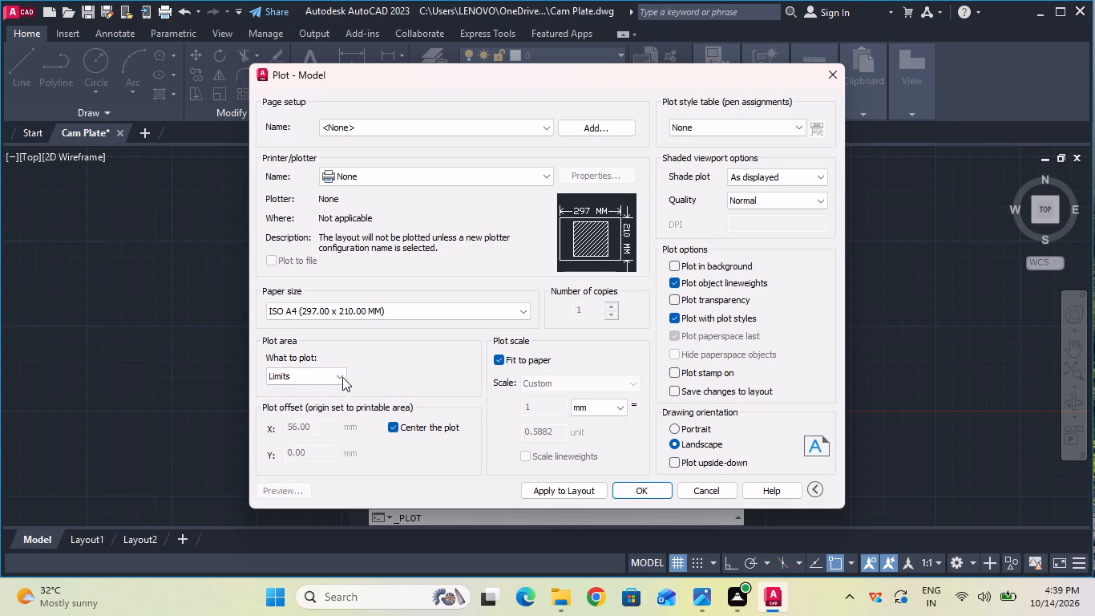
Set the plot area to a window enclosing the whole cam plate and all its dimensions.
click(339, 375)
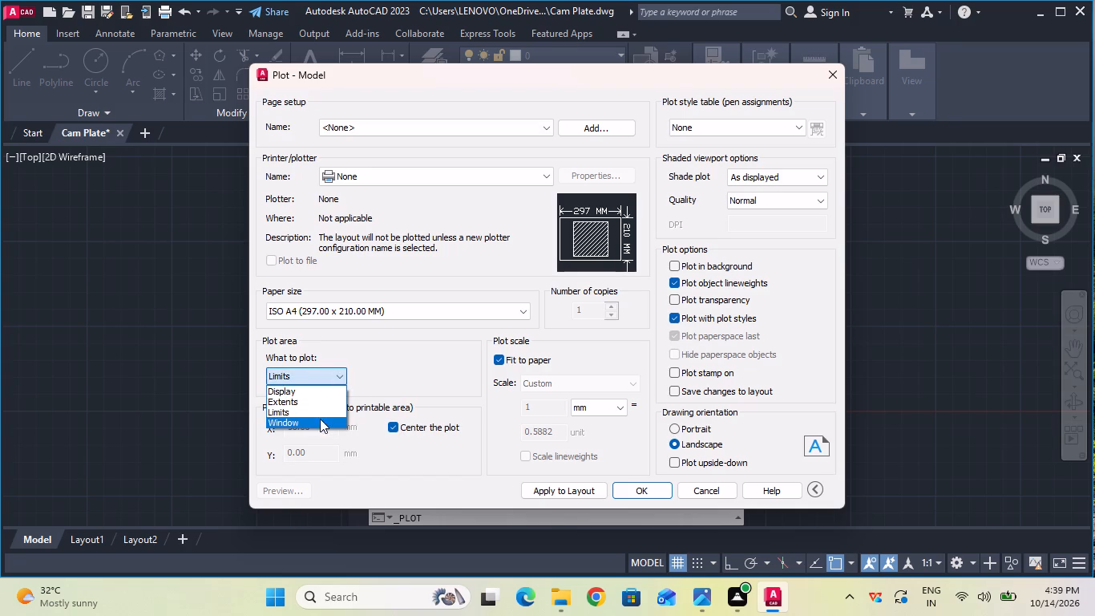
click(320, 420)
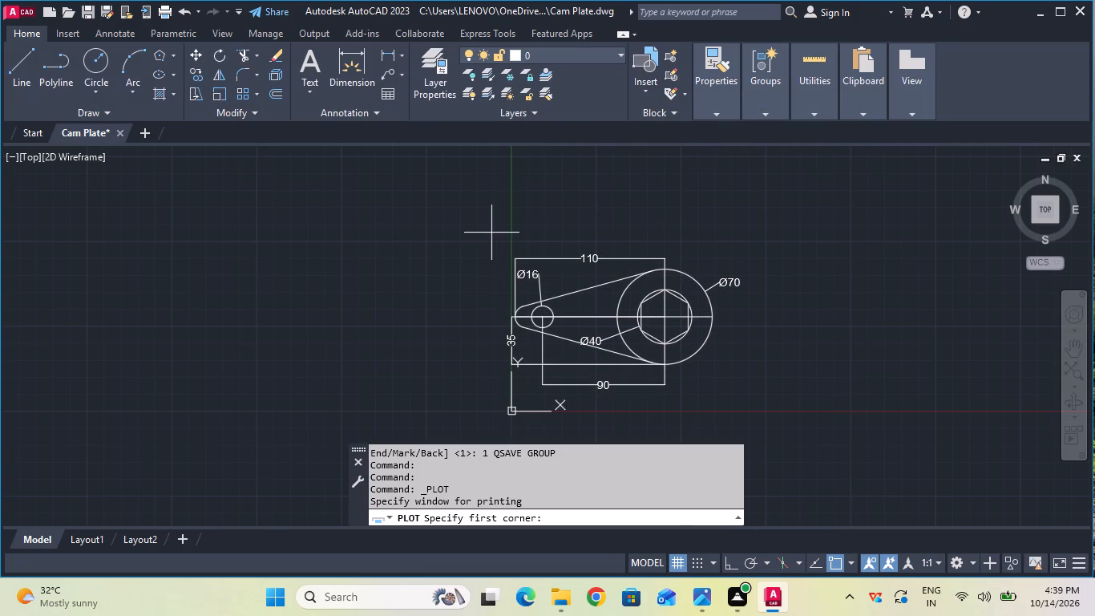
click(492, 232)
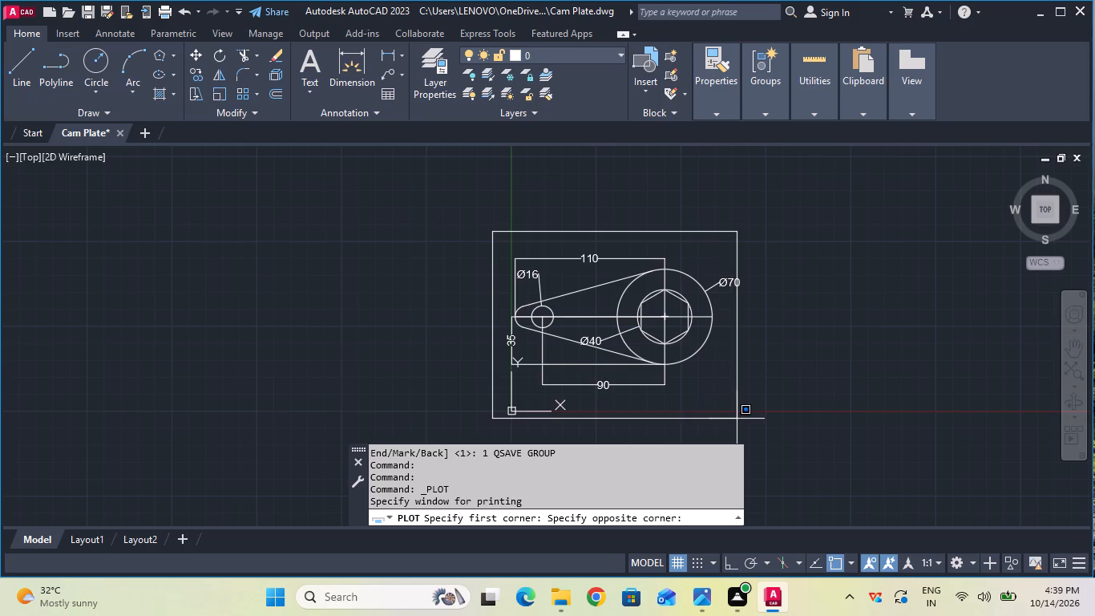
click(748, 415)
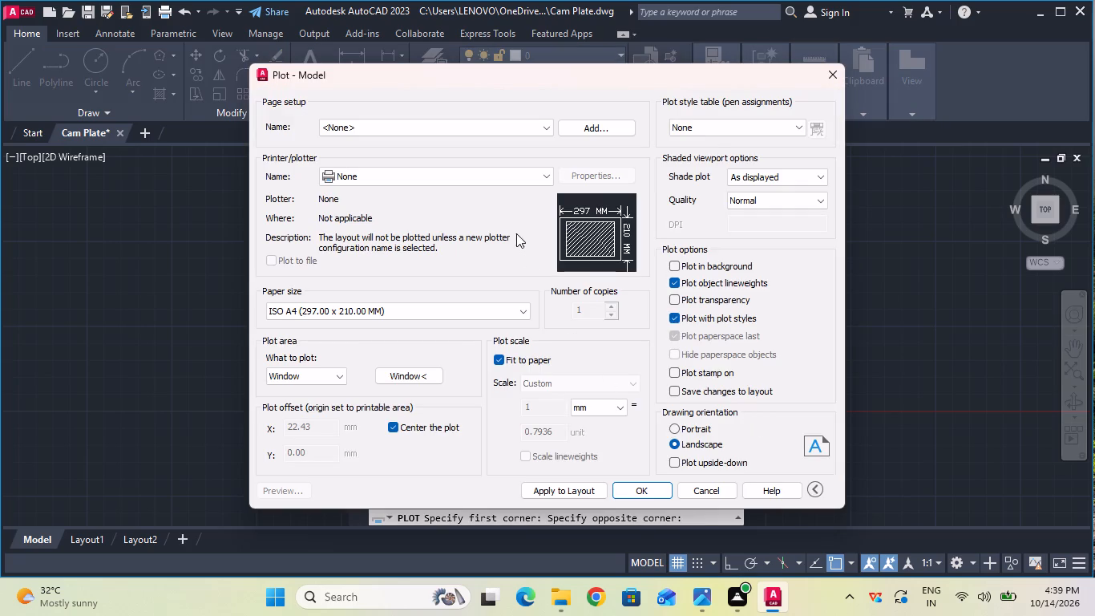
Plot with DWG To PDF.pc3 to Cam Plate-Model.pdf in the Documents folder, and close the resulting PDF in WPS Office.
click(523, 179)
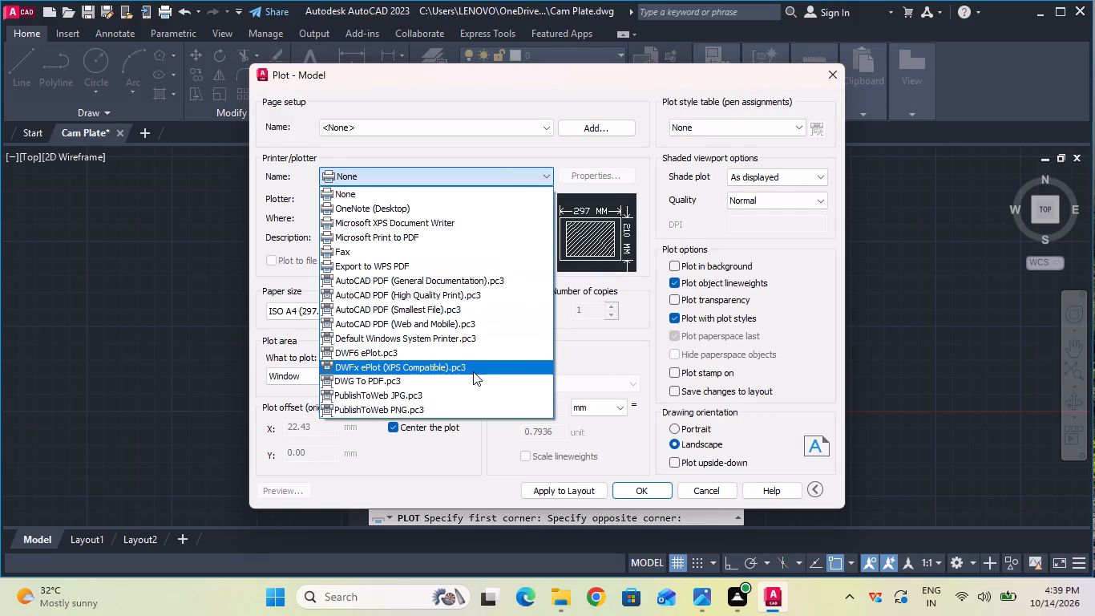
click(473, 381)
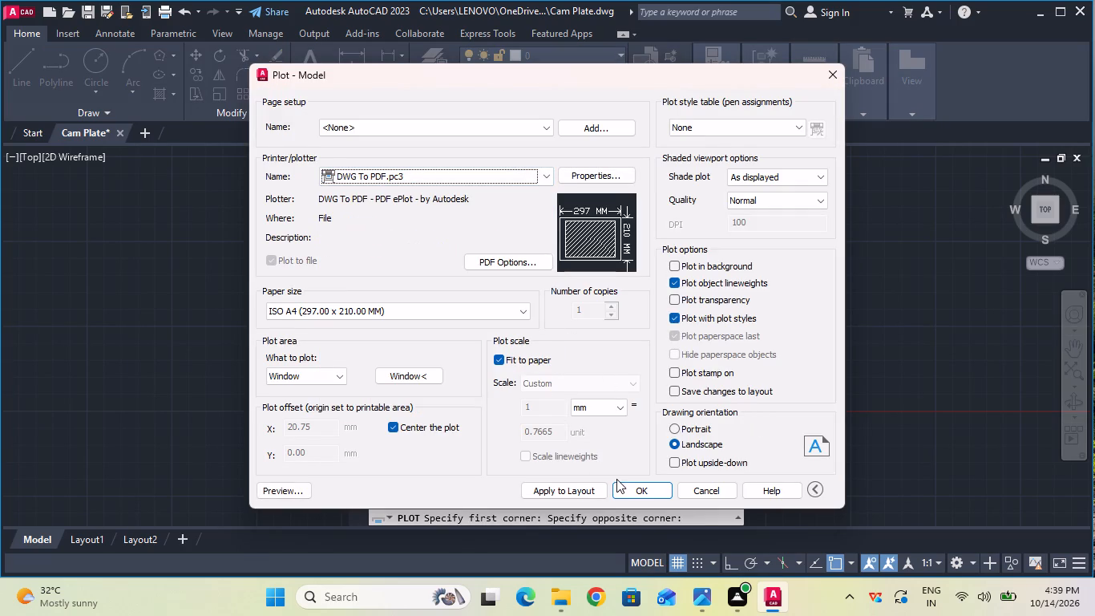
drag(620, 480, 624, 490)
click(624, 490)
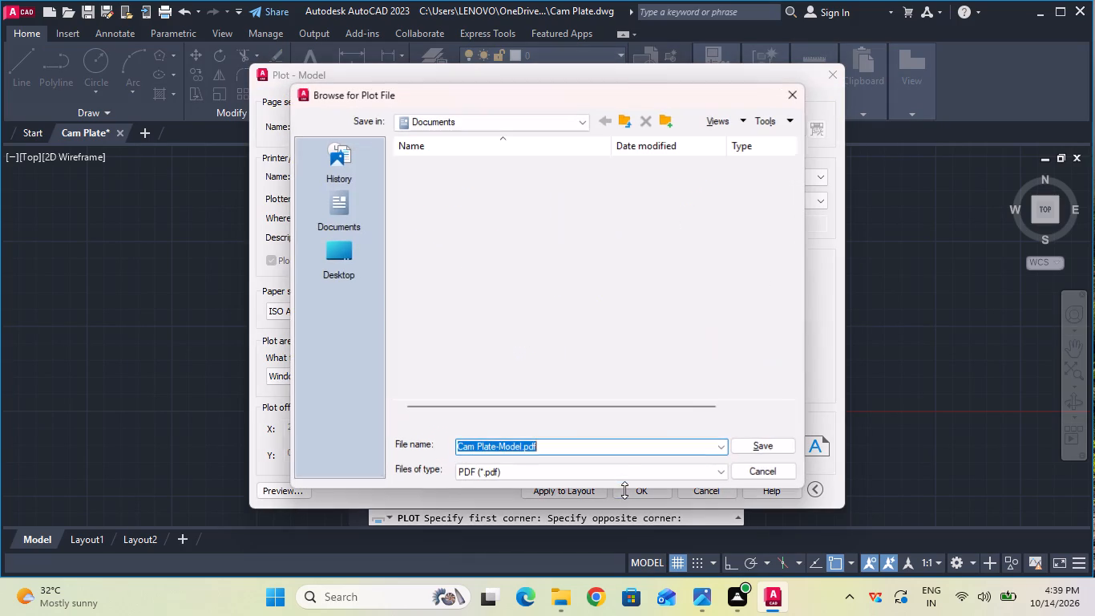
click(741, 447)
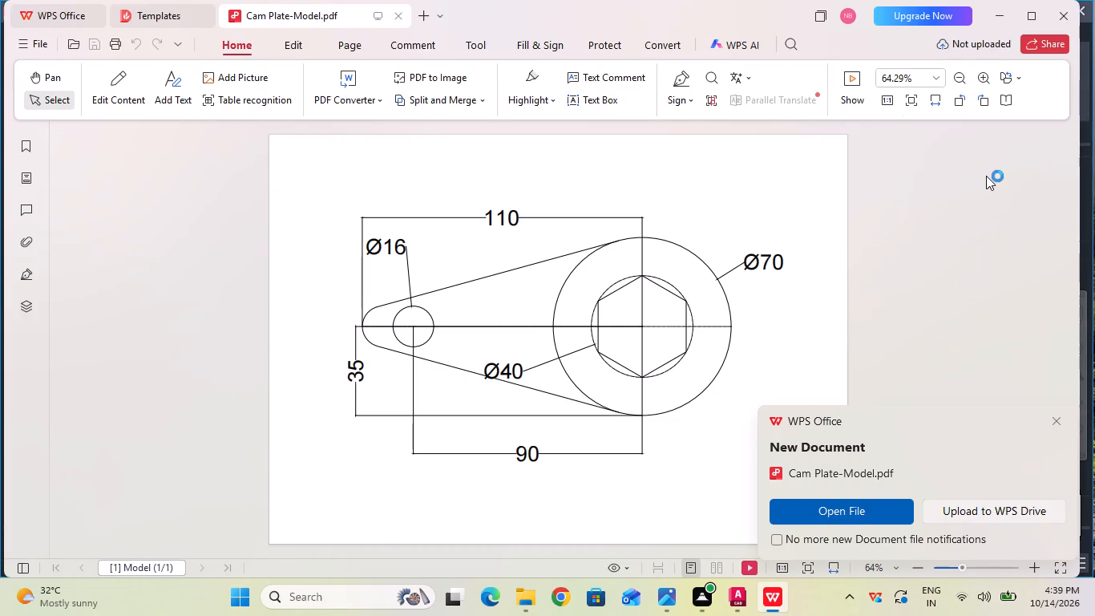
click(1070, 18)
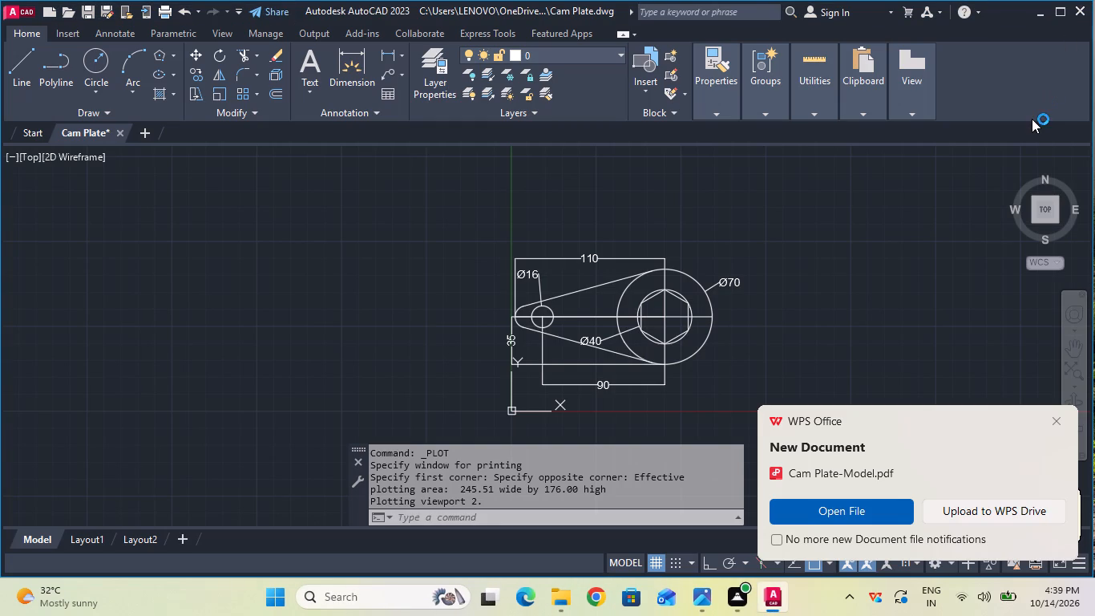
Exit AutoCAD, saving the changes to Cam Plate.dwg.
click(1071, 14)
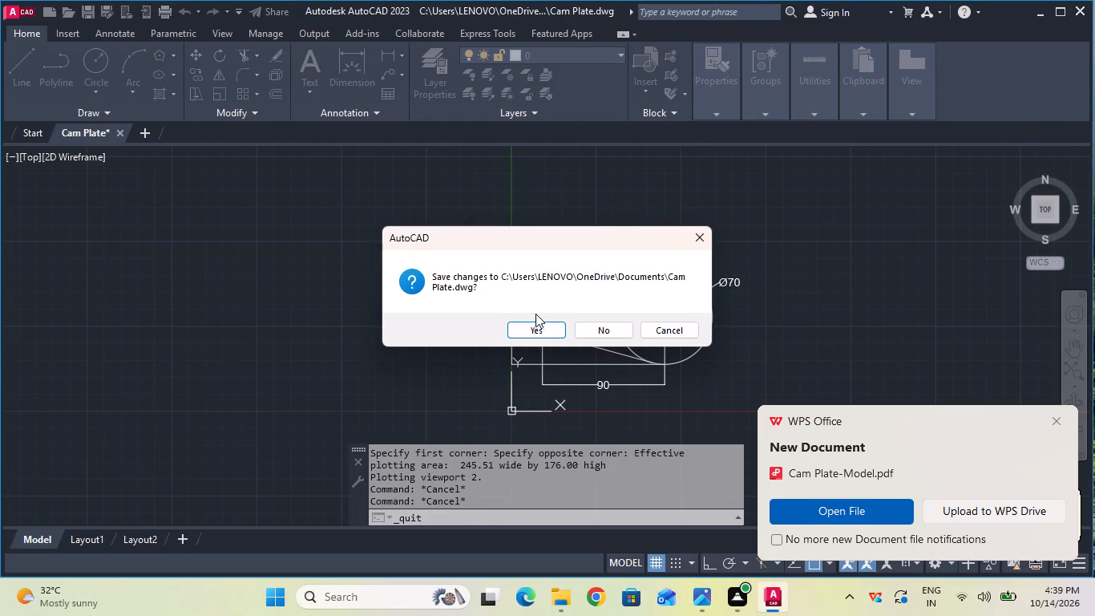
click(535, 318)
click(535, 320)
click(535, 332)
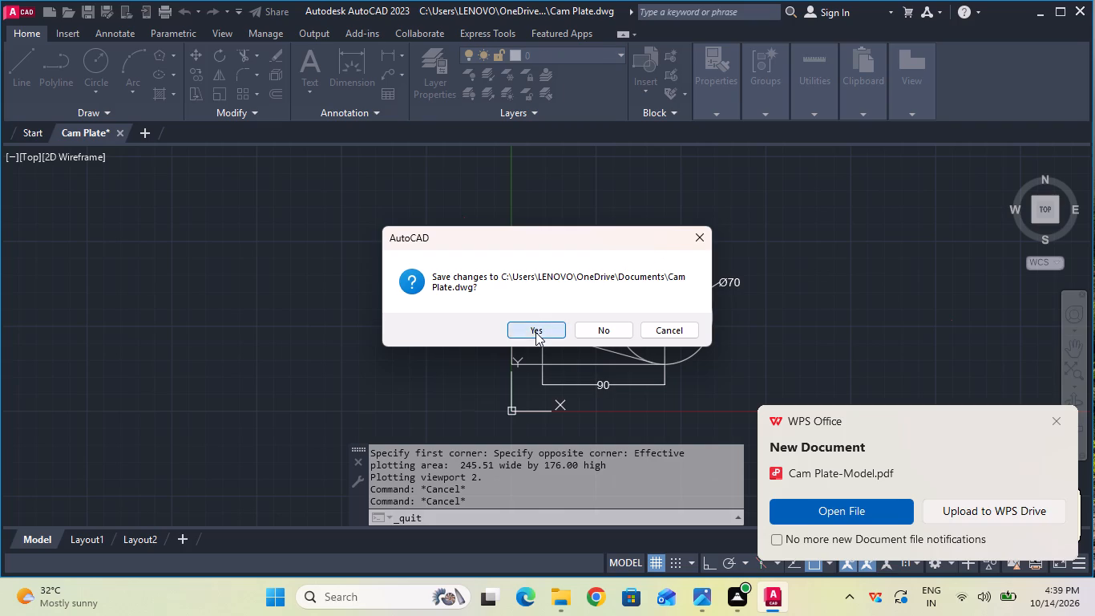